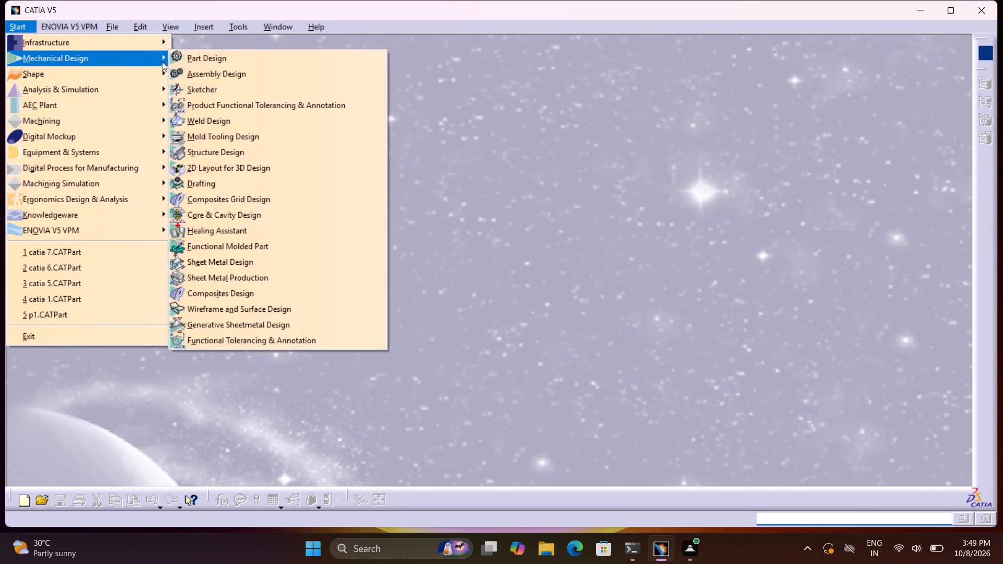
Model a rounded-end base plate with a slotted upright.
Create a new Part Design part named catia 8.
click(186, 58)
key(c)
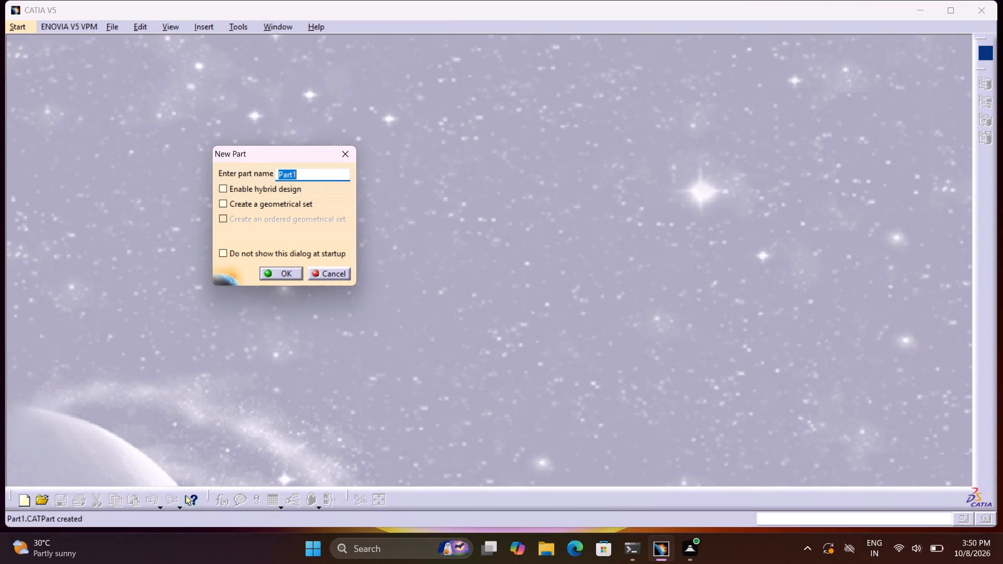
key(t)
key(BackSpace)
text(atia)
key(space)
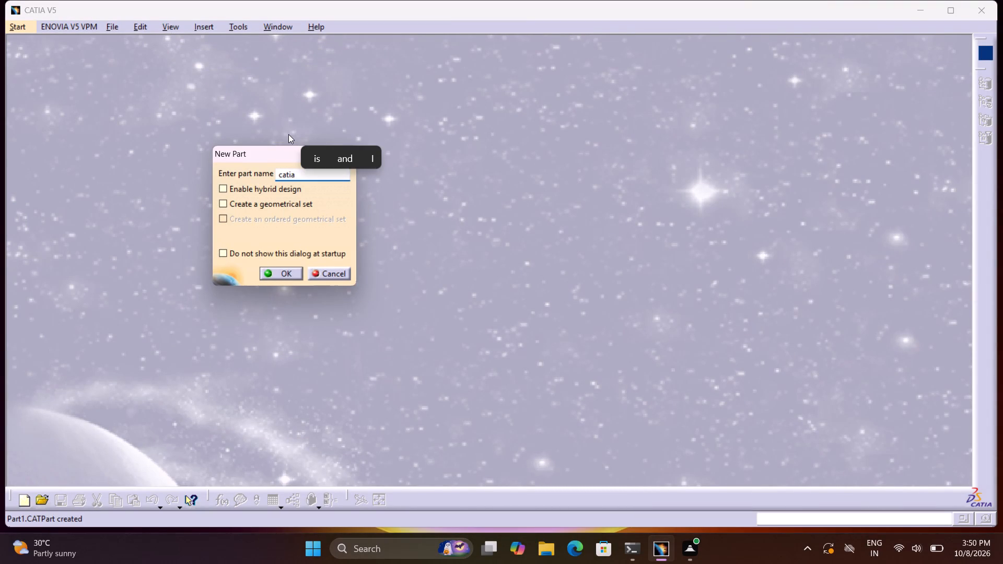
key(8)
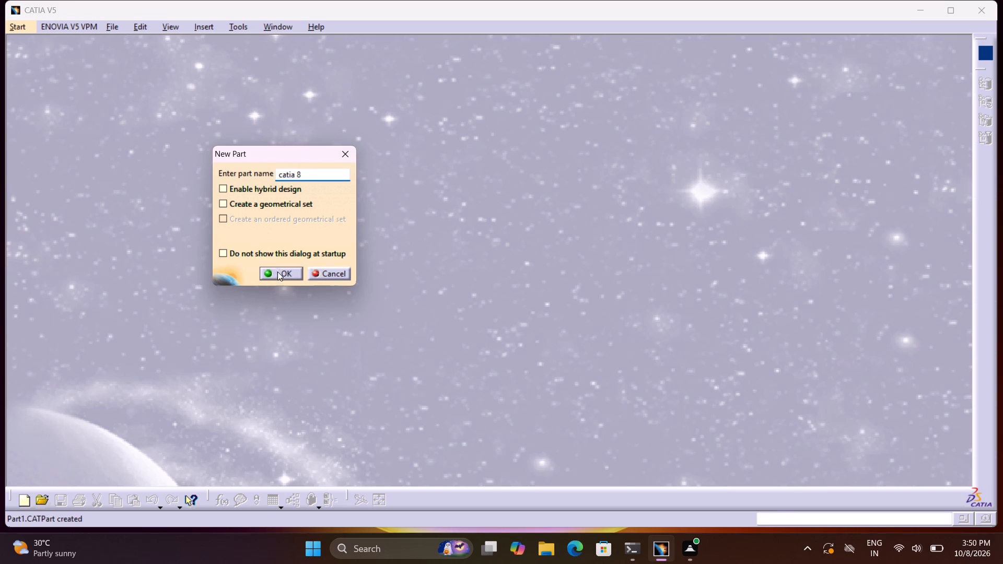
click(278, 274)
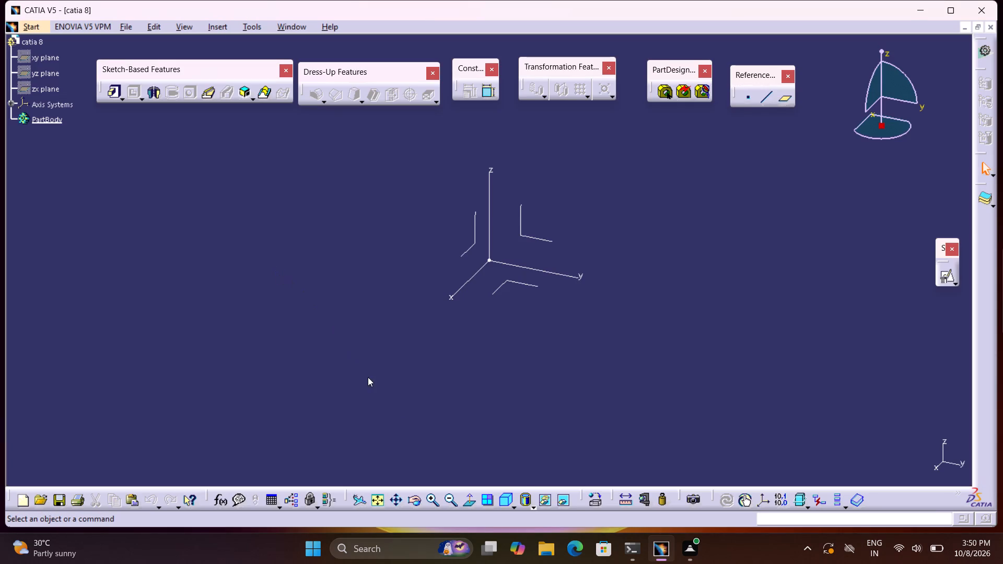
Open a positioned sketch on the axis system's XY plane with the H and V axes swapped and V reversed.
click(510, 490)
click(509, 497)
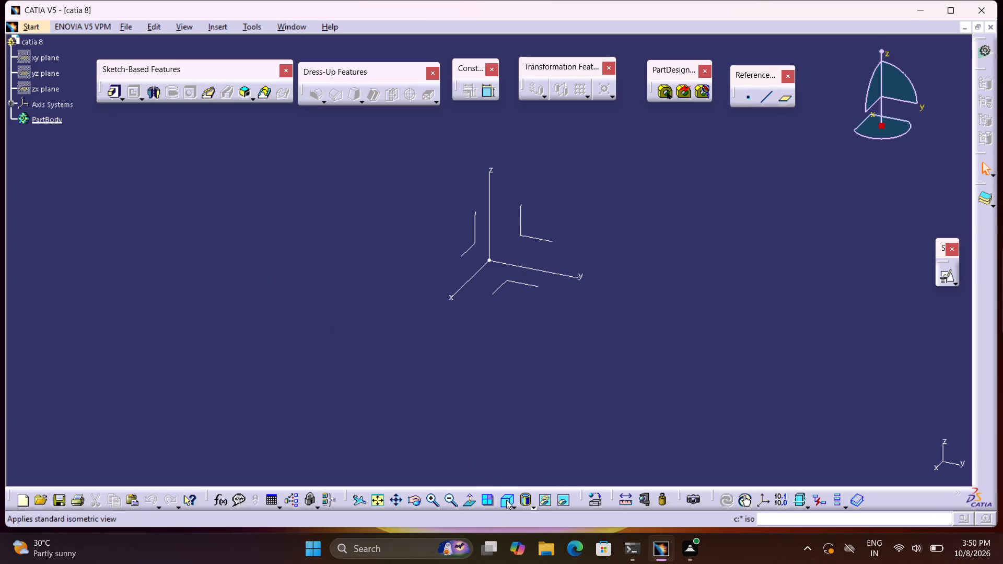
click(506, 500)
click(946, 278)
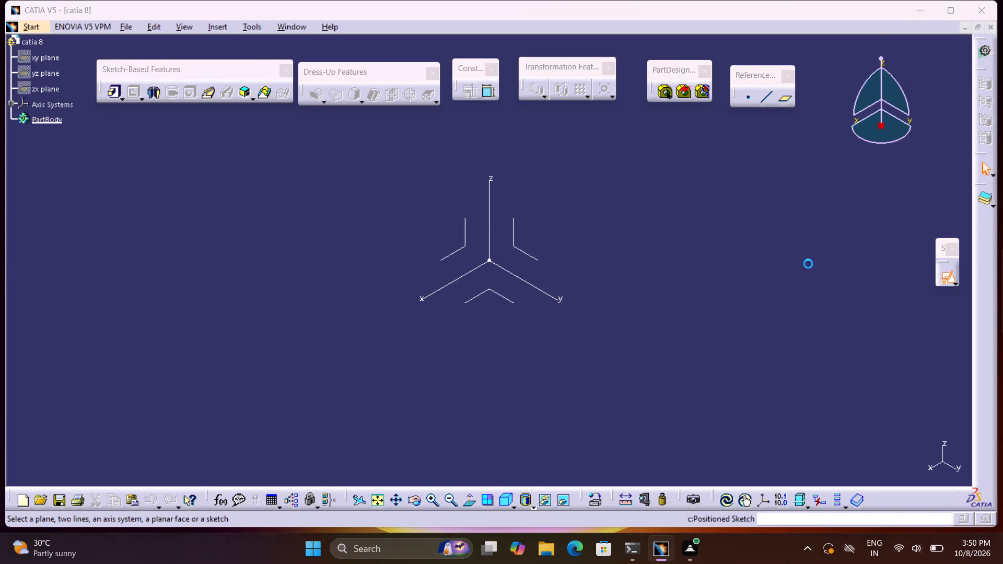
click(492, 290)
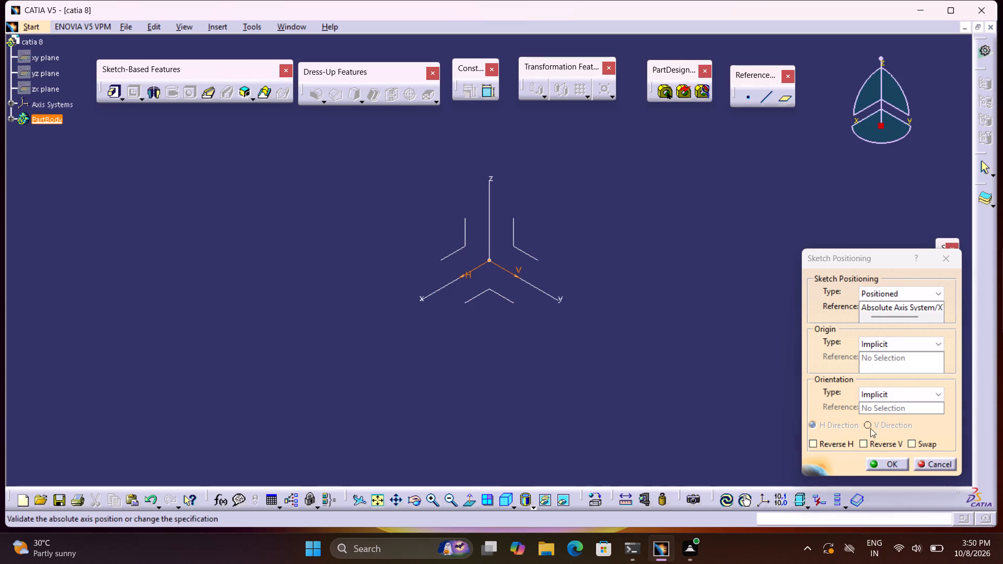
click(911, 445)
click(895, 443)
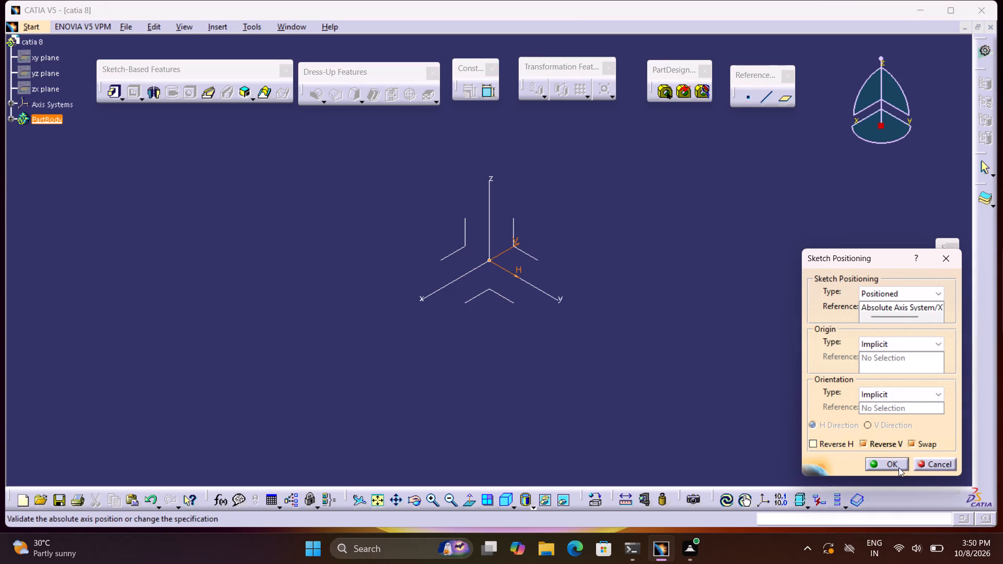
click(895, 462)
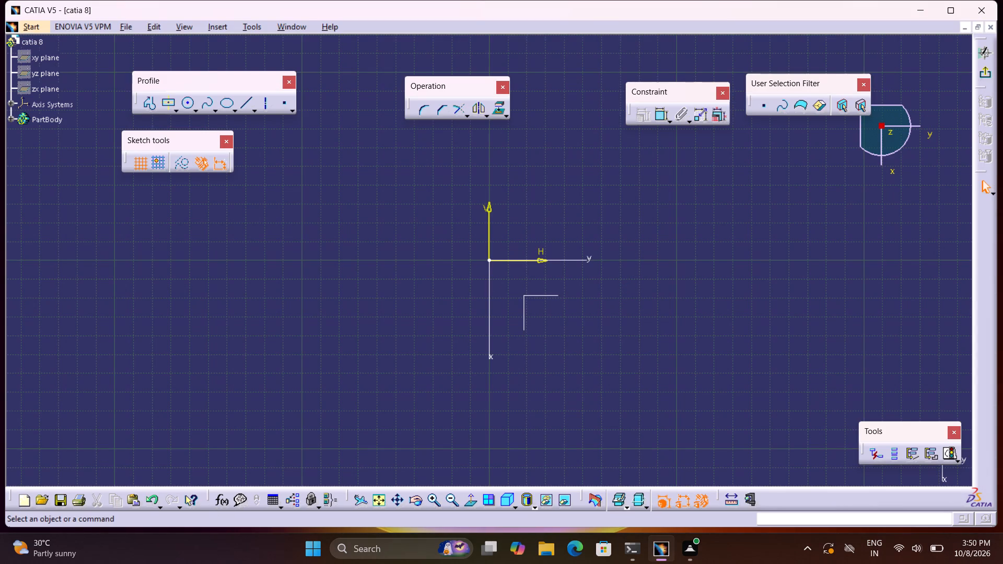
Sketch a circle centred on the origin with a radius of about 41.5 mm.
middle_drag(625, 242, 504, 279)
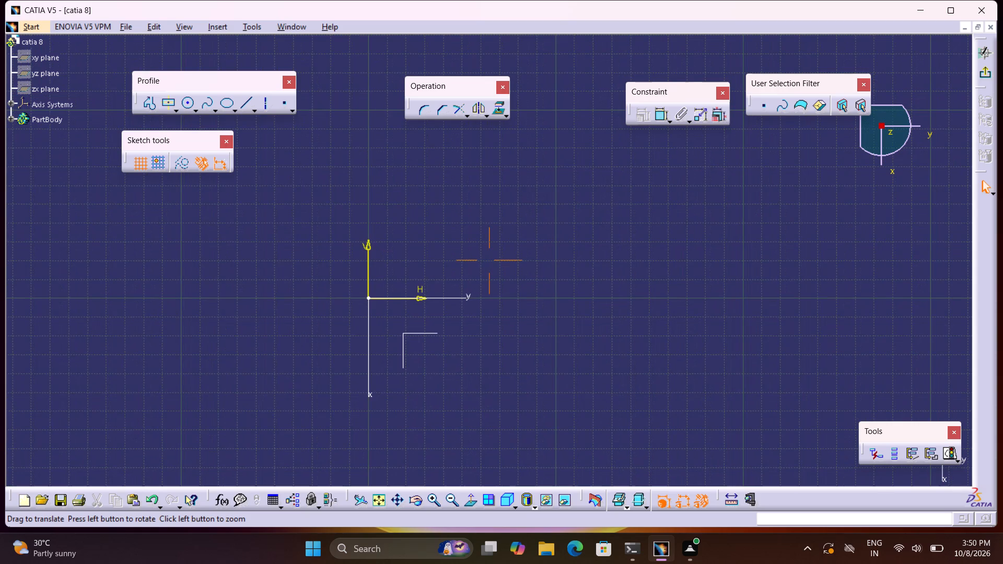
middle_drag(504, 279, 504, 279)
middle_click(504, 279)
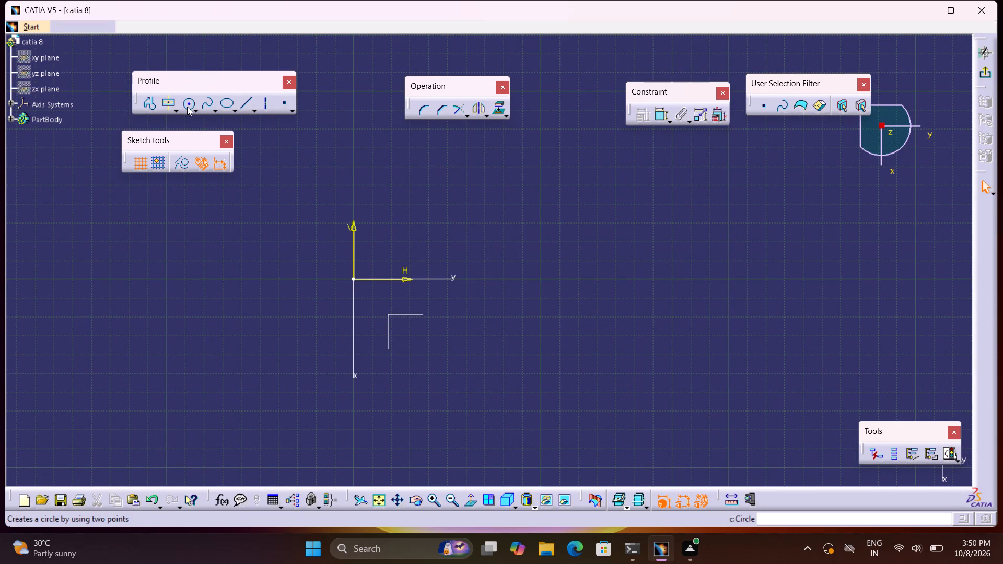
click(187, 107)
middle_drag(455, 241, 410, 282)
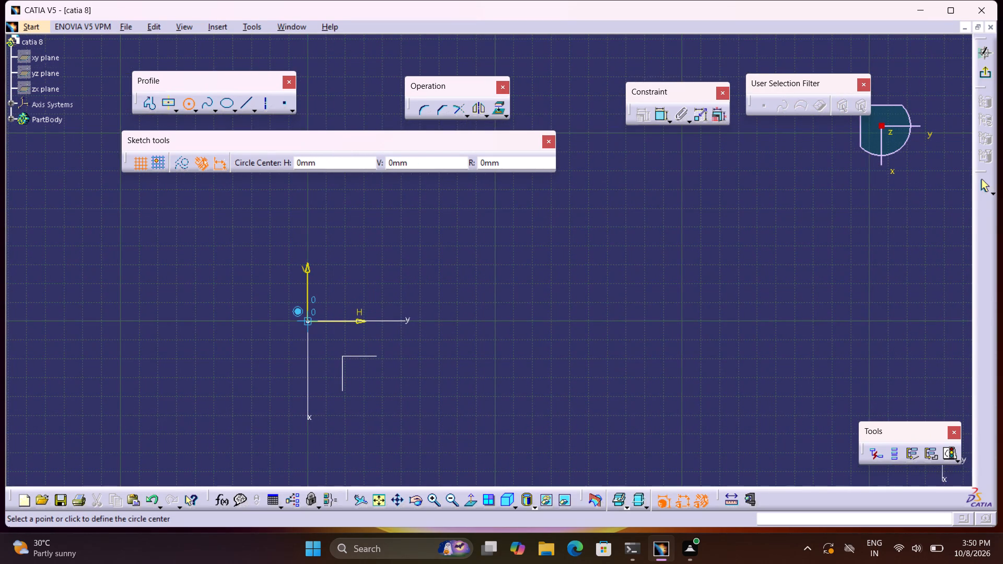
click(307, 318)
click(364, 374)
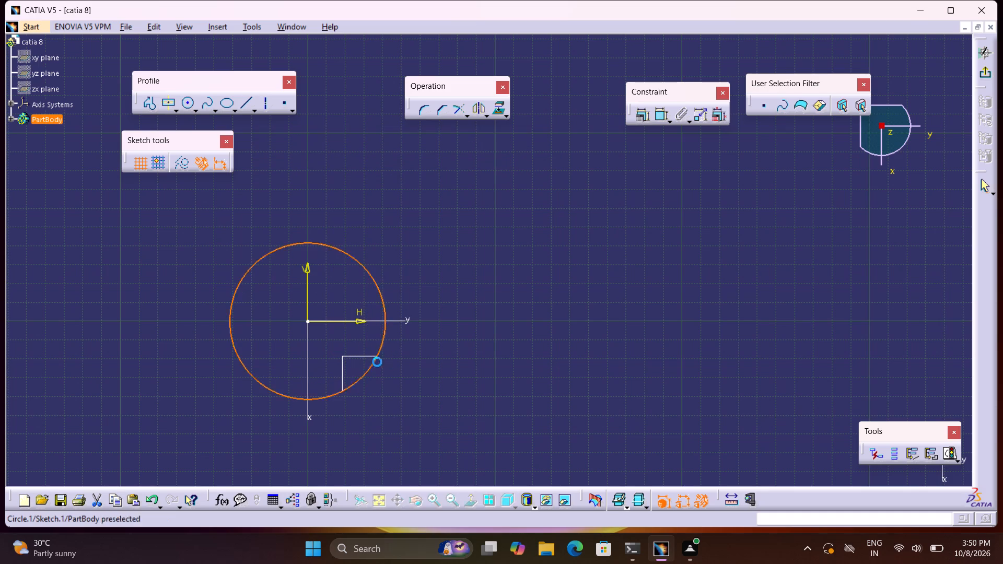
Dimension the circle as a radius and set it to 25 mm.
click(666, 119)
click(501, 331)
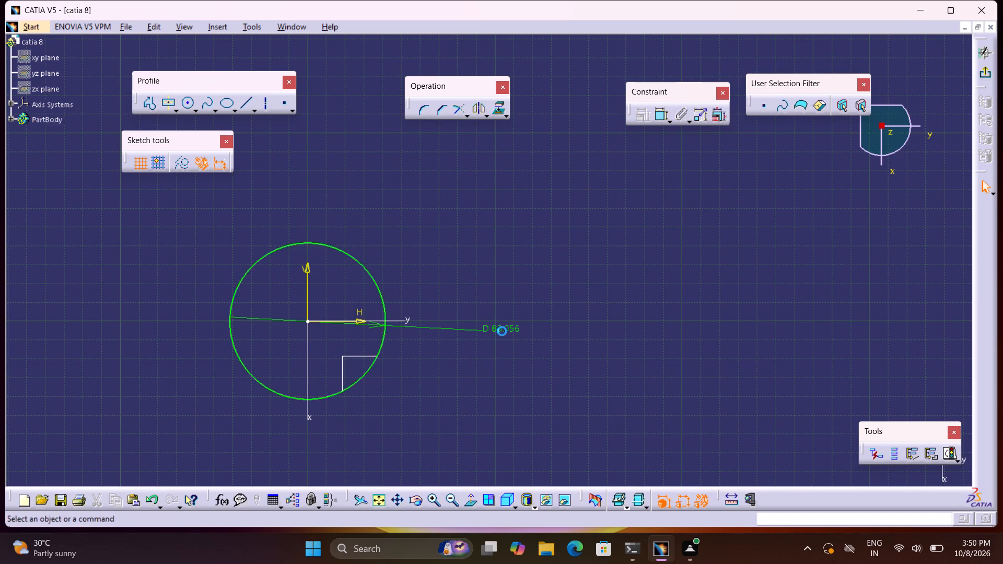
double_click(516, 330)
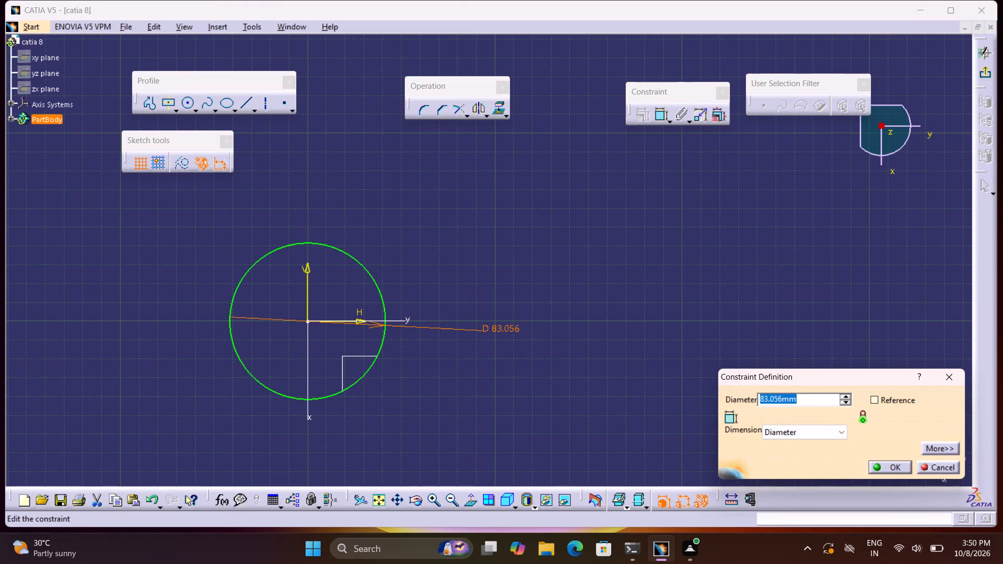
click(763, 429)
click(782, 448)
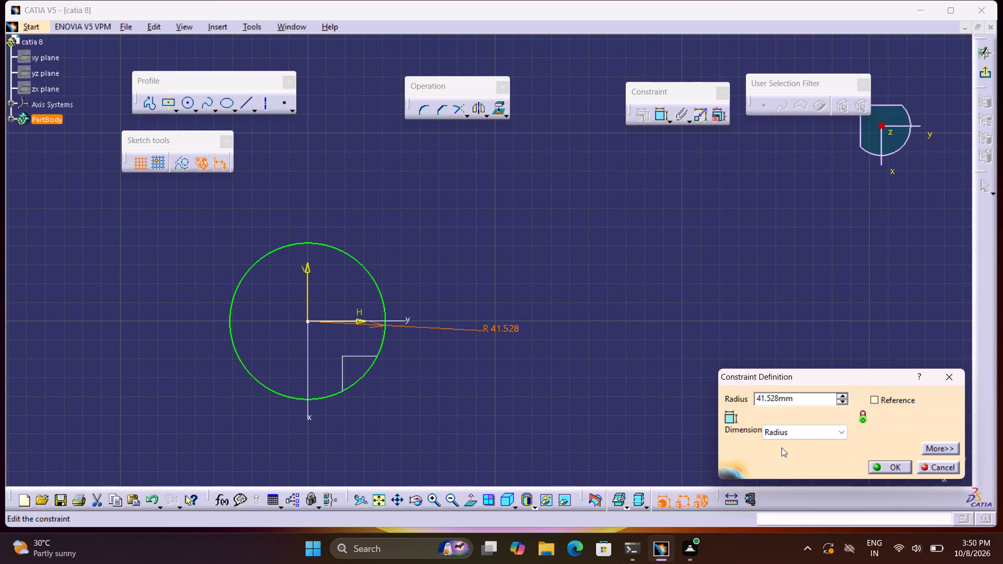
key(2)
key(5)
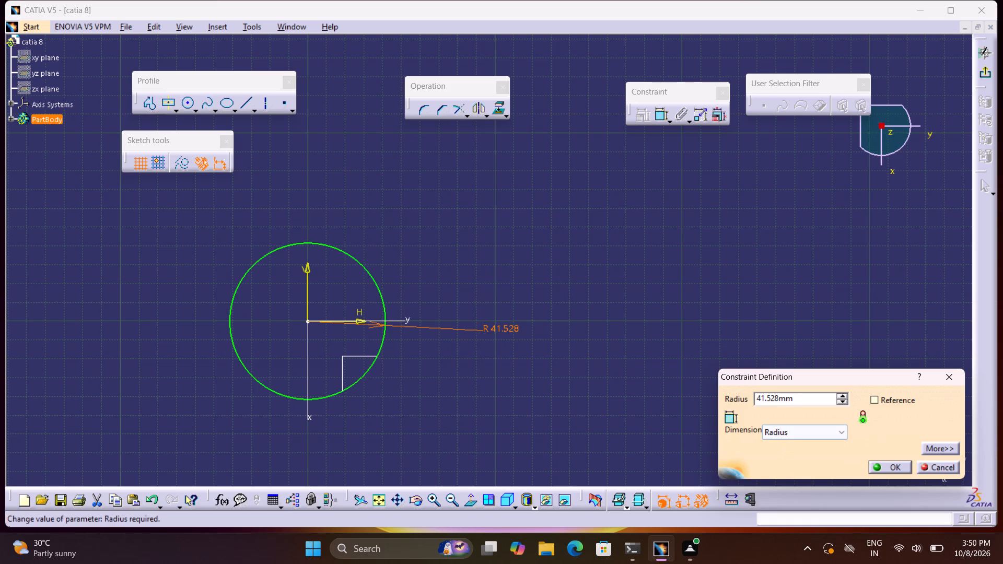
drag(798, 398, 514, 420)
text(25)
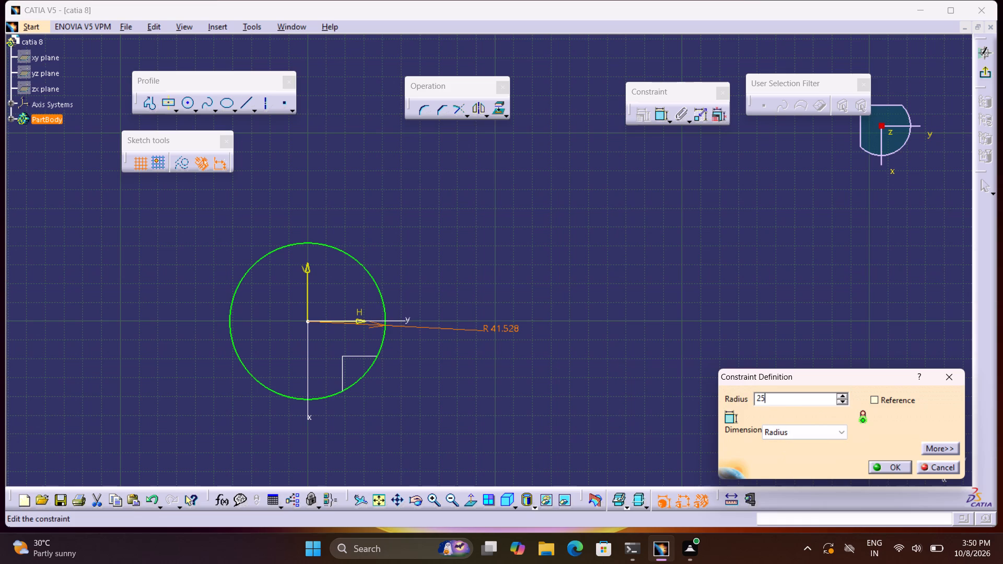
click(888, 465)
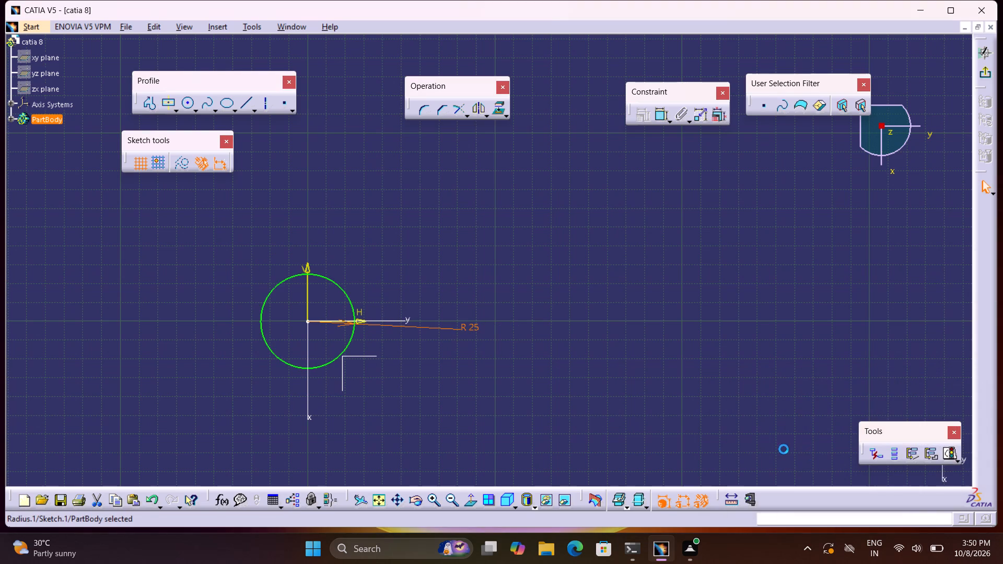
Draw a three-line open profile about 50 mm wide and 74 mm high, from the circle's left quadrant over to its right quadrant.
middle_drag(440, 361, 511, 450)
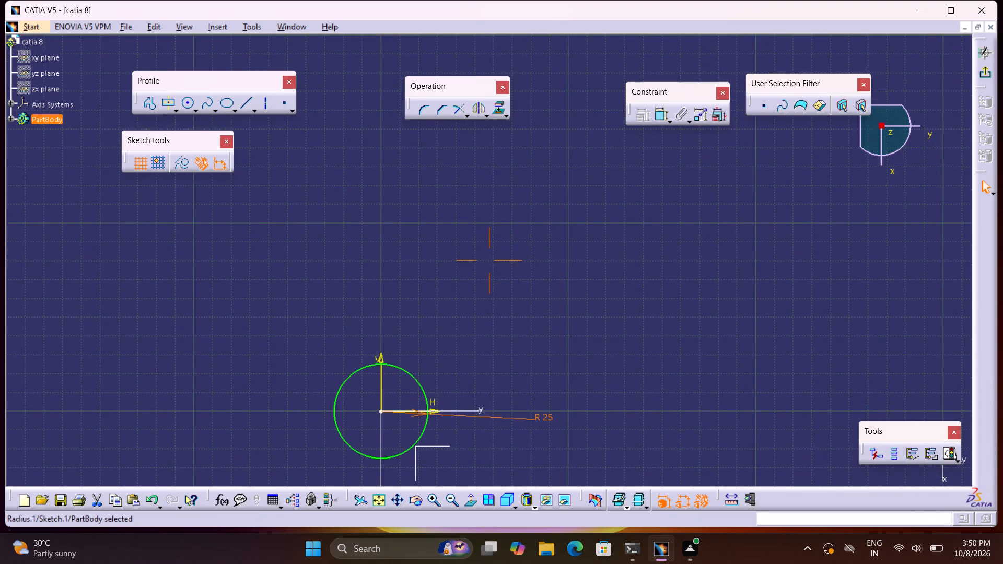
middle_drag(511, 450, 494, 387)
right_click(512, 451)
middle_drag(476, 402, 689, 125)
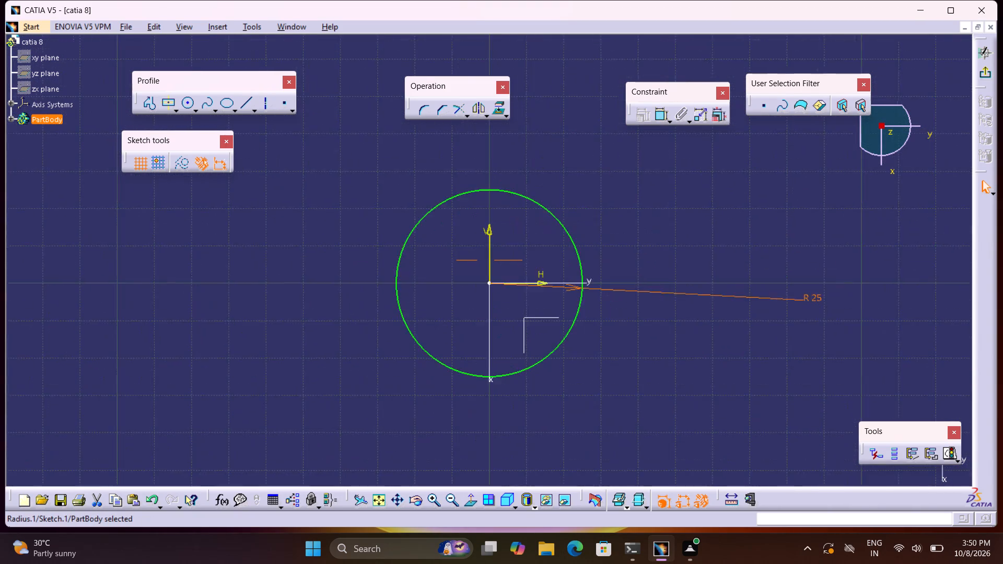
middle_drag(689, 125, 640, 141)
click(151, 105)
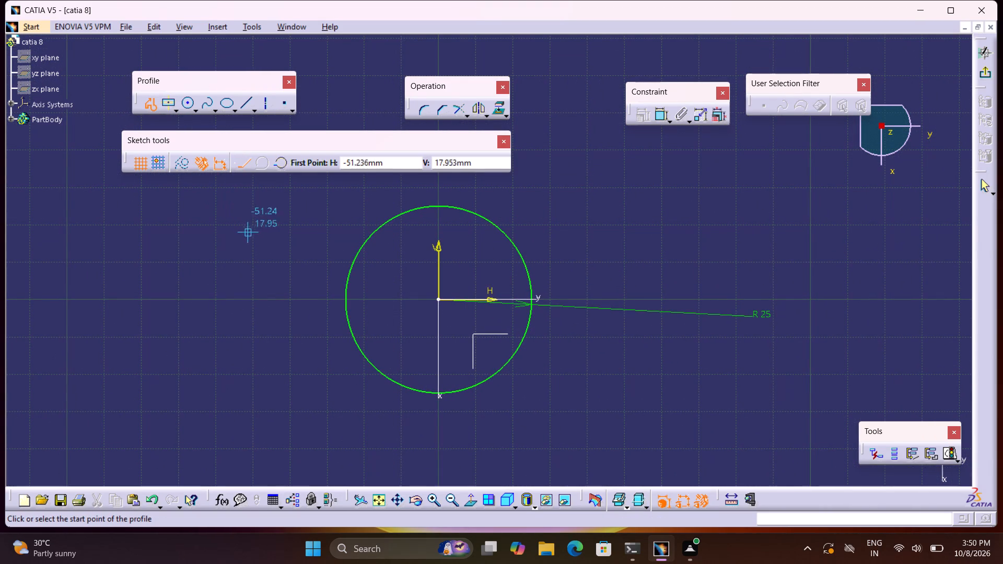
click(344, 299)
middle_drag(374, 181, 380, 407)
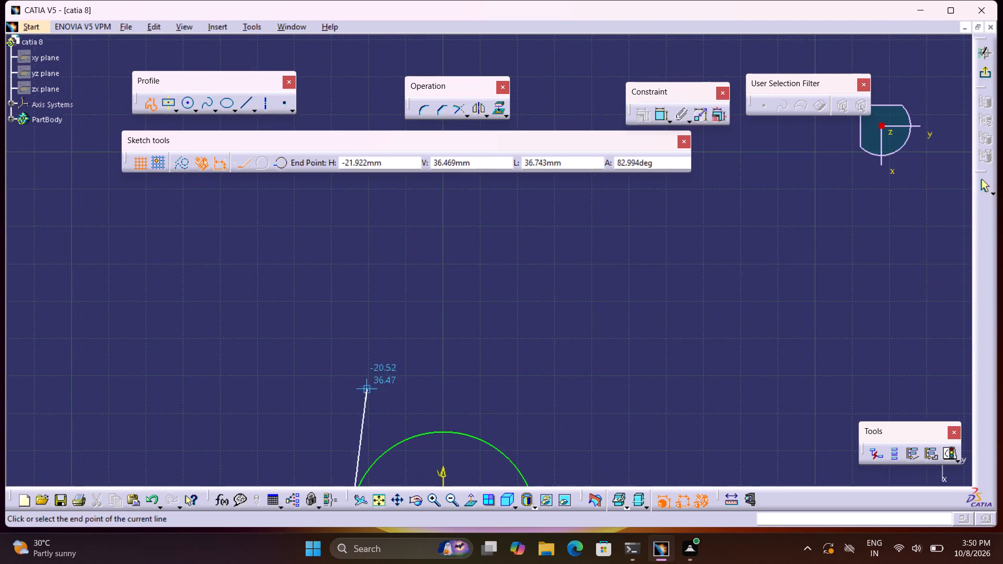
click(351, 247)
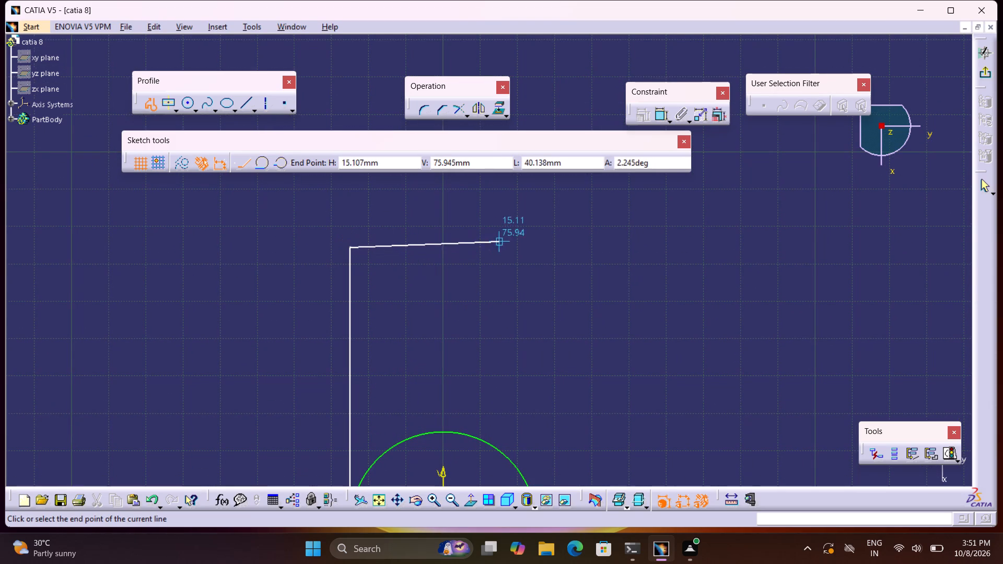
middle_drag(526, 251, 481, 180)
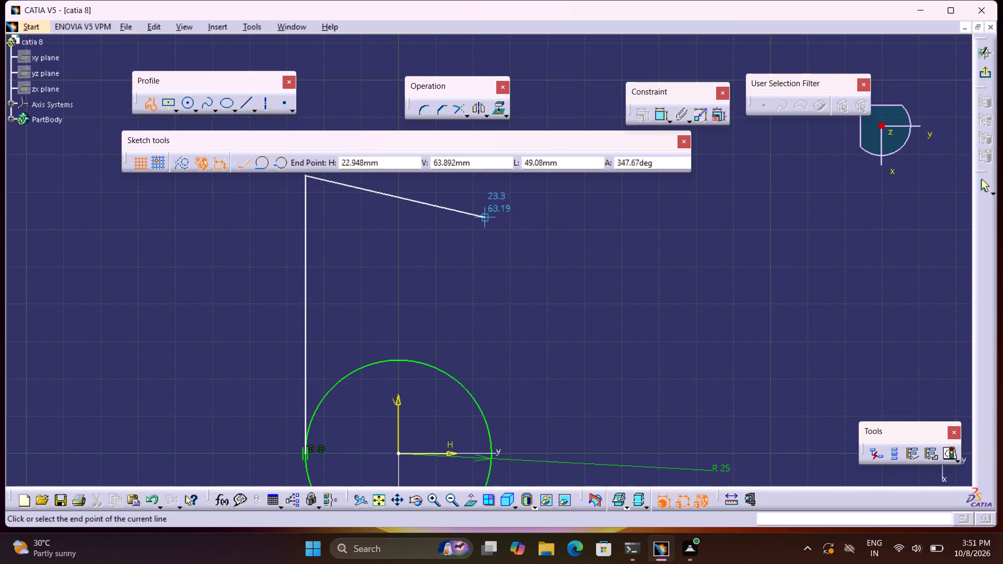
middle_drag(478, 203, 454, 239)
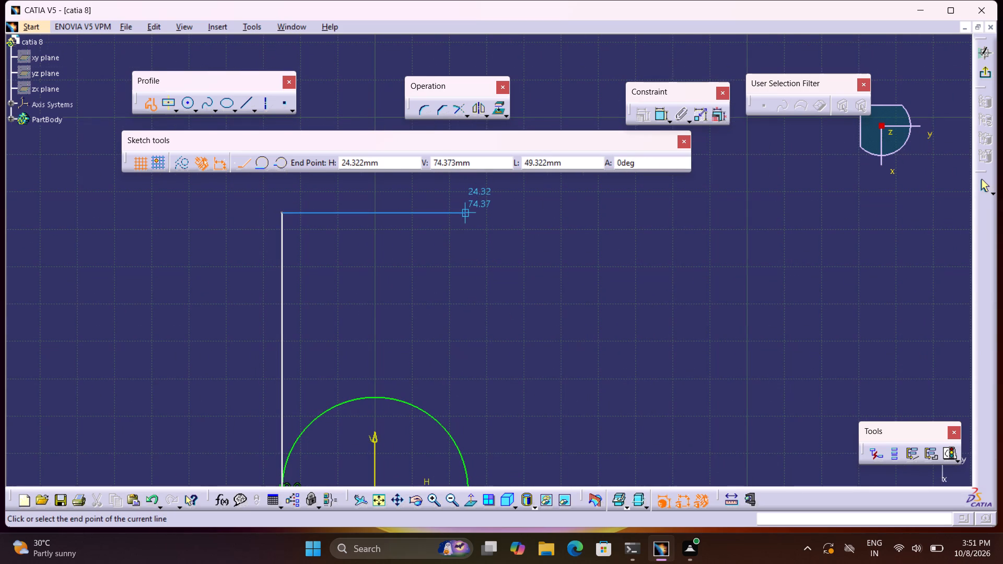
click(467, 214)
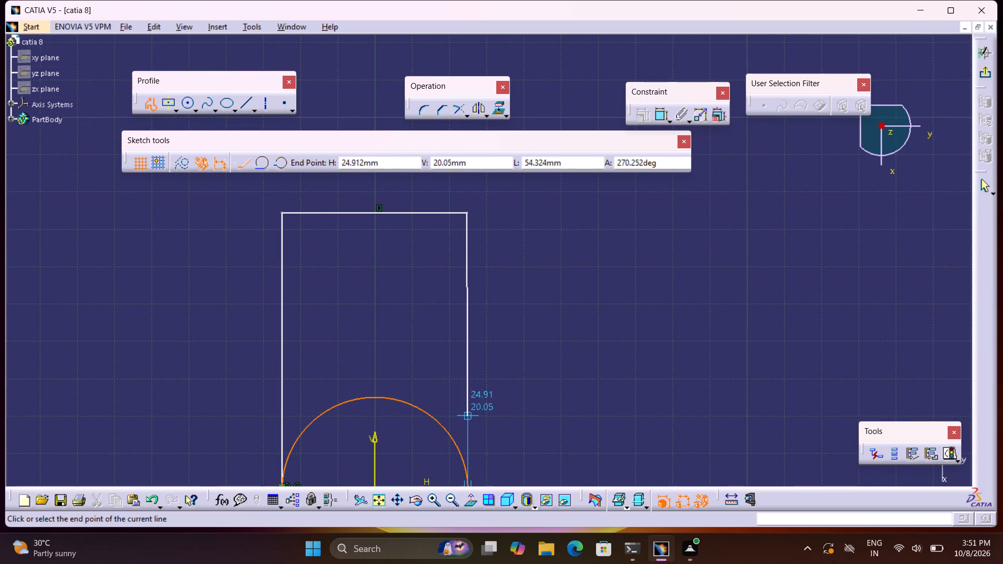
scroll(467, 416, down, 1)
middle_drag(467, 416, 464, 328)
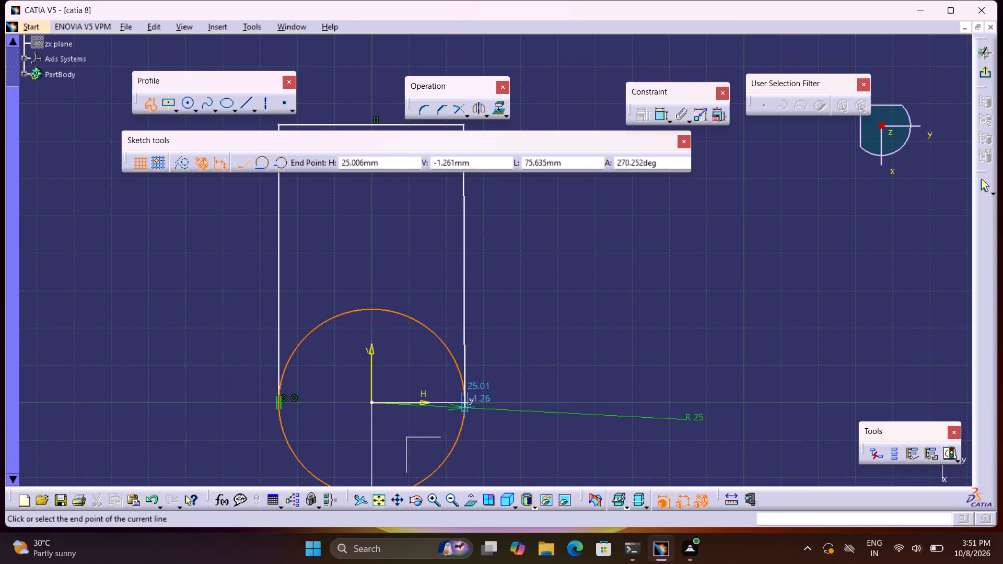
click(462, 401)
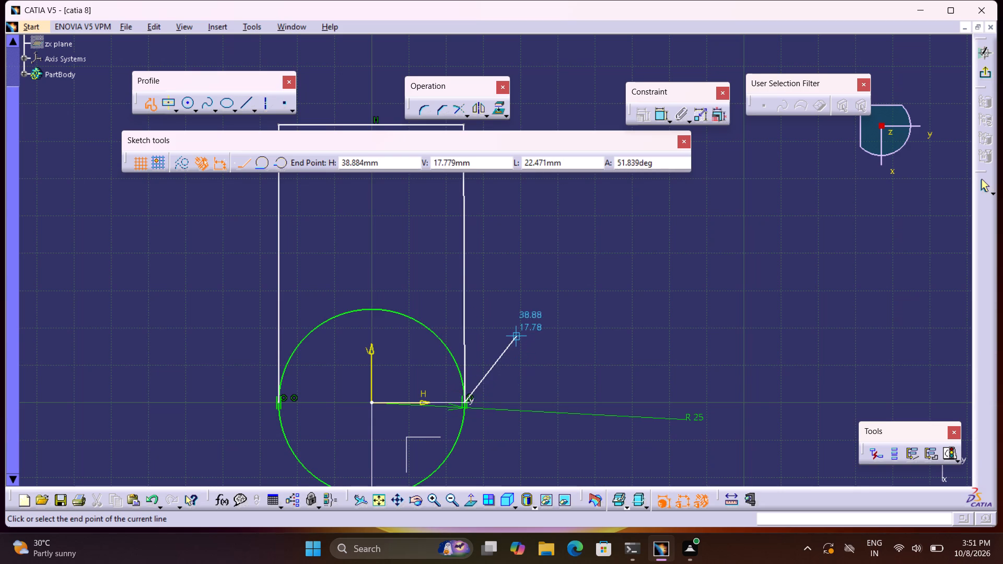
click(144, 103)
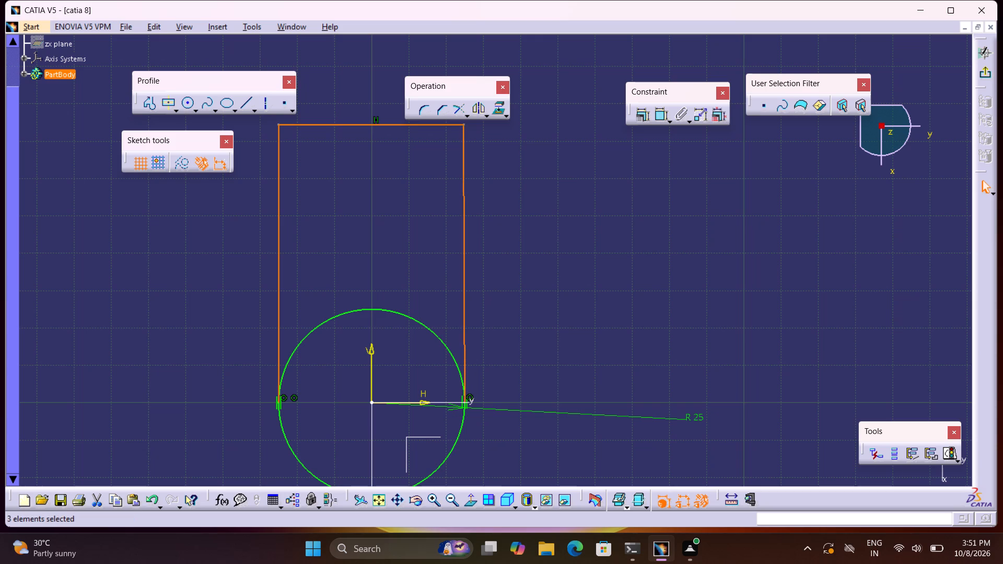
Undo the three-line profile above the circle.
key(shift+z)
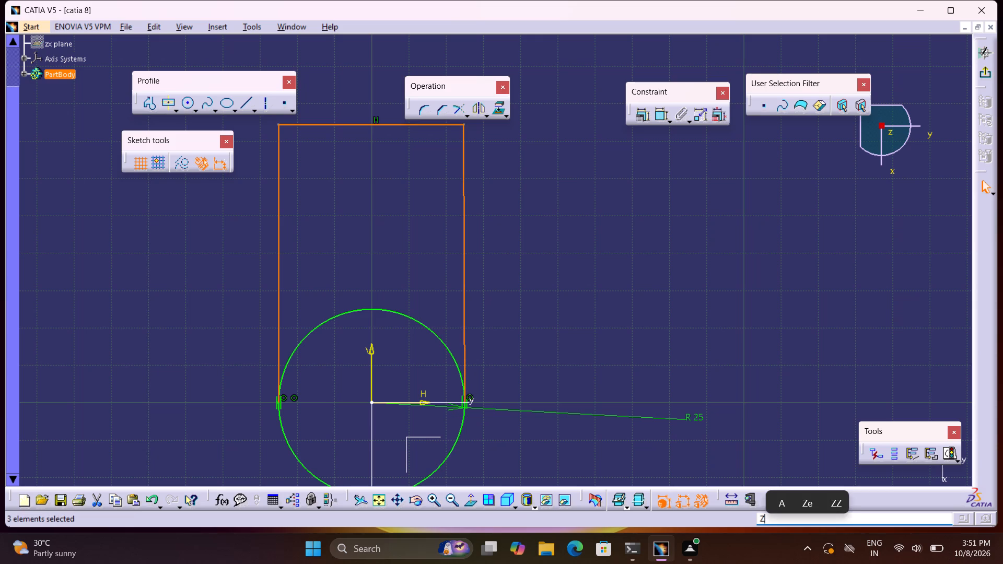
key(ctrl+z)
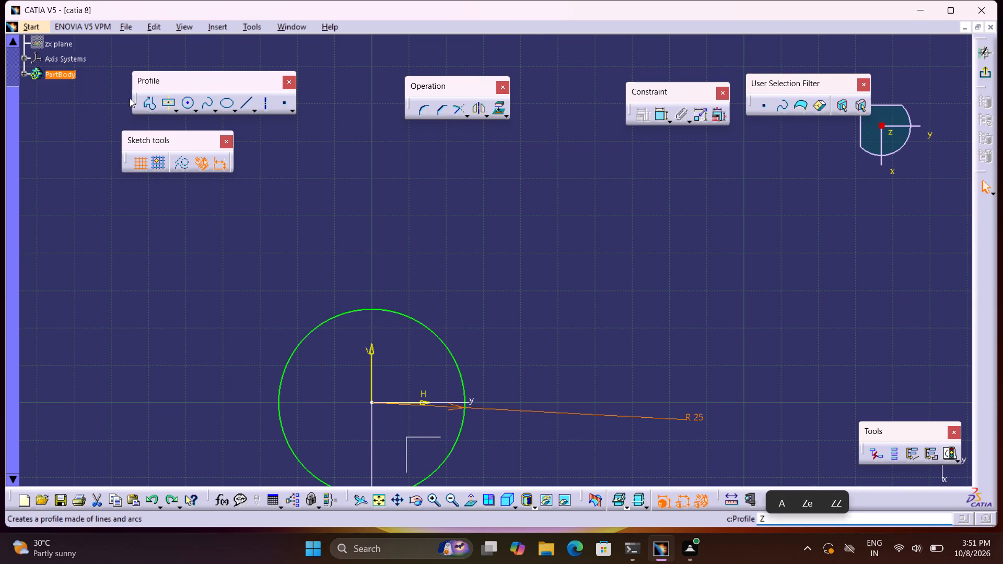
Draw a vertical line about 68 mm long upward from the circle's left quadrant.
click(154, 105)
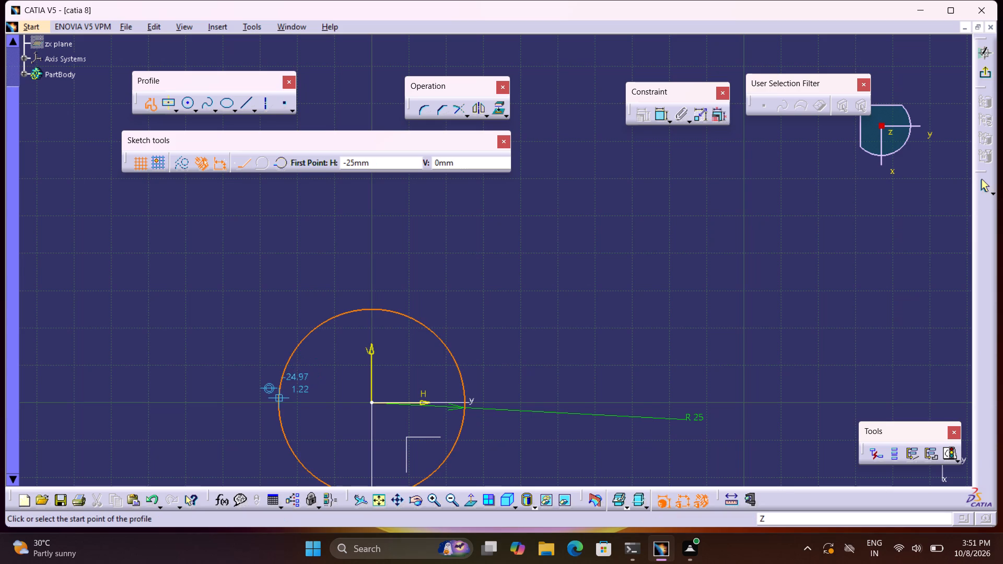
click(278, 403)
middle_drag(296, 186, 285, 226)
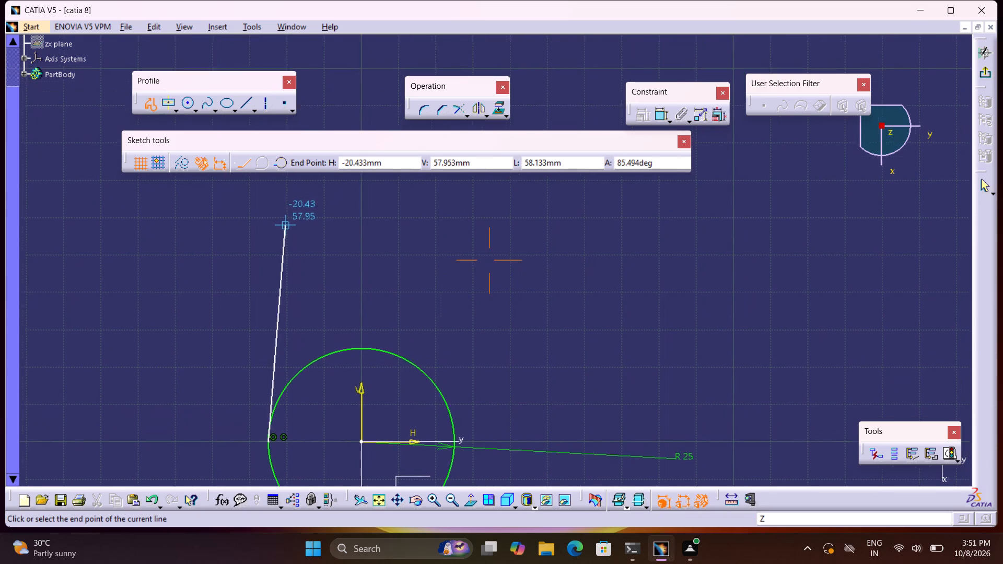
middle_drag(285, 226, 281, 230)
click(264, 193)
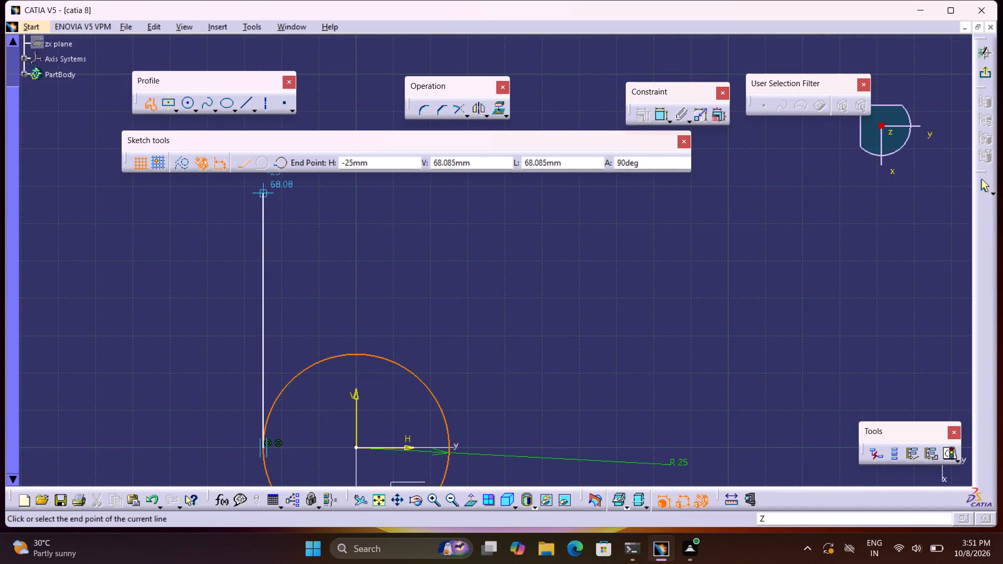
click(153, 107)
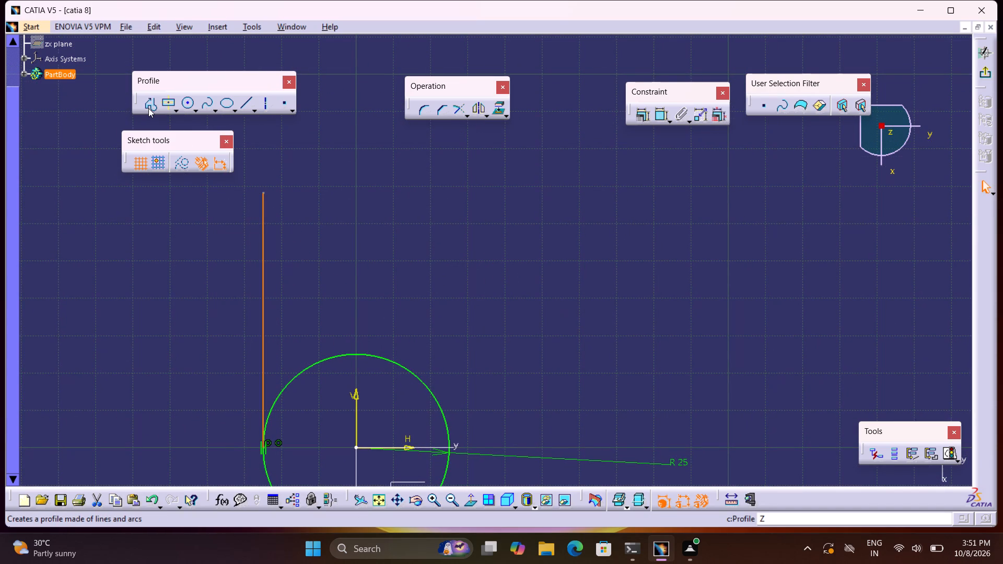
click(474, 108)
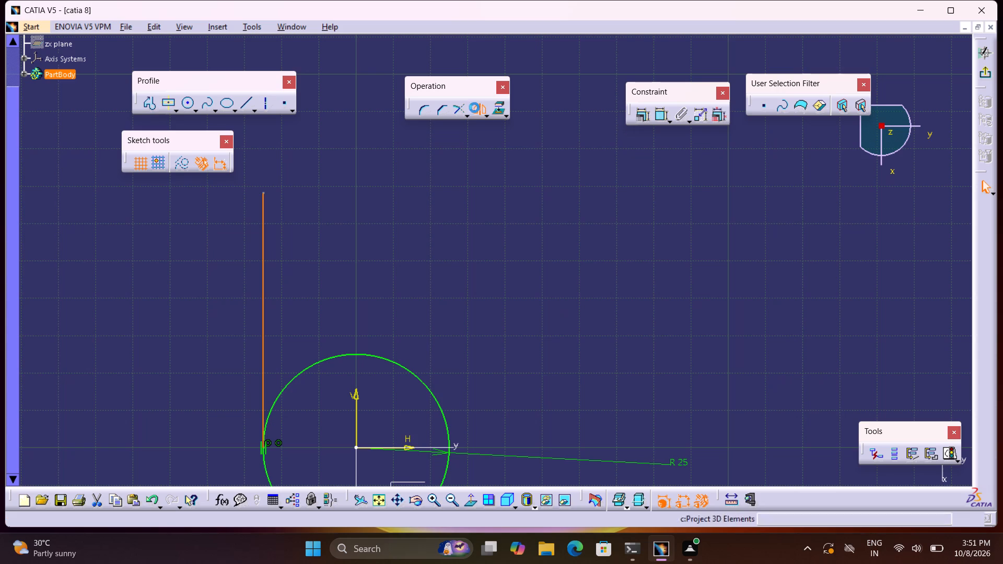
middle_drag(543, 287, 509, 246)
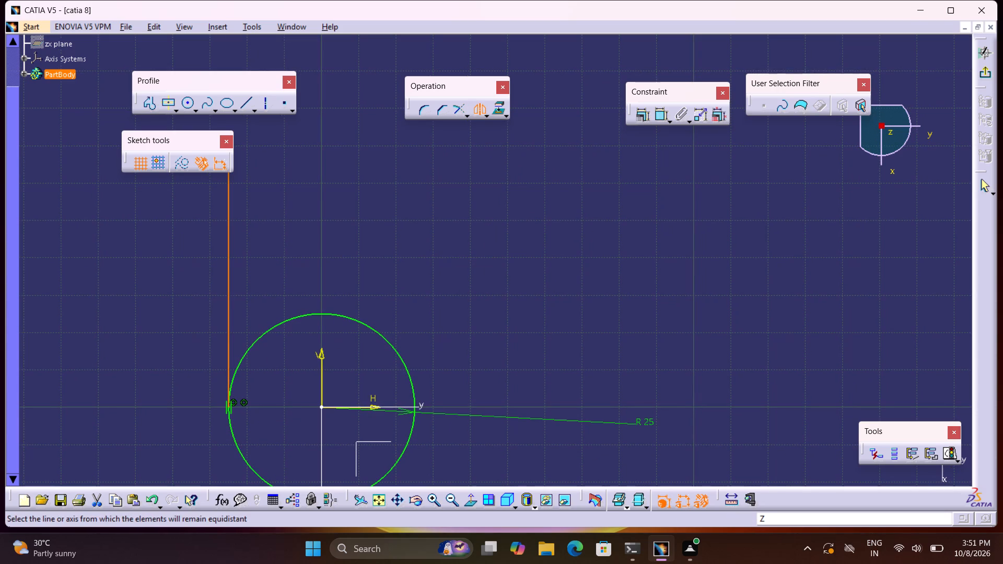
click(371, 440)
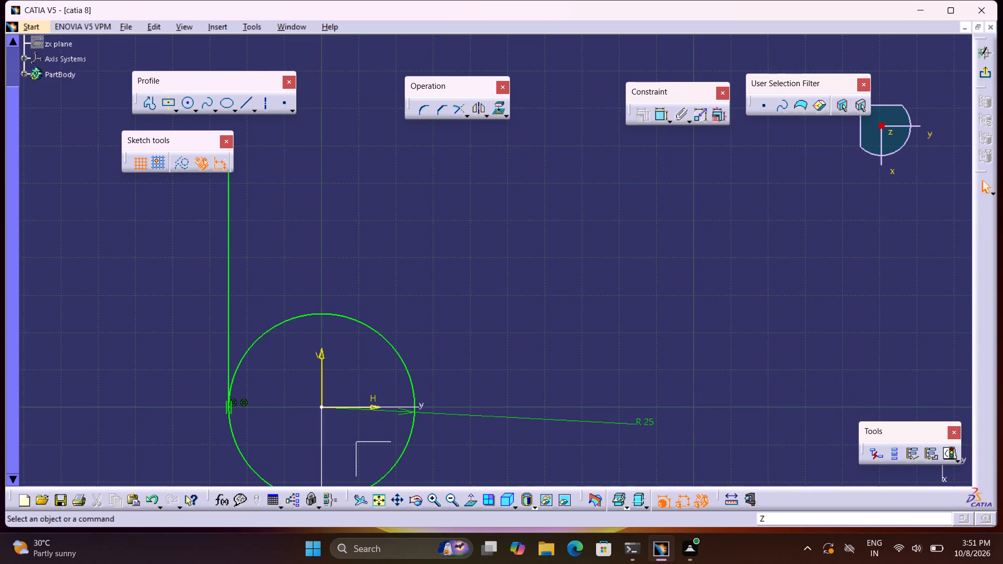
Mirror the vertical line about the sketch's V axis onto the circle's right side.
middle_drag(480, 402, 457, 293)
scroll(477, 394, down, 1)
ctrl+middle_drag(457, 293, 488, 415)
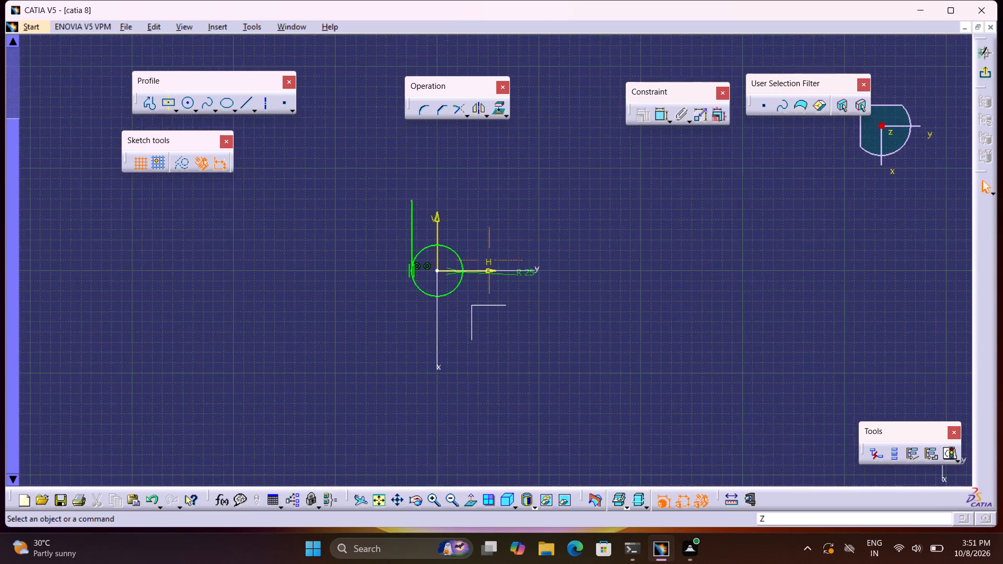
ctrl+middle_drag(488, 415, 487, 415)
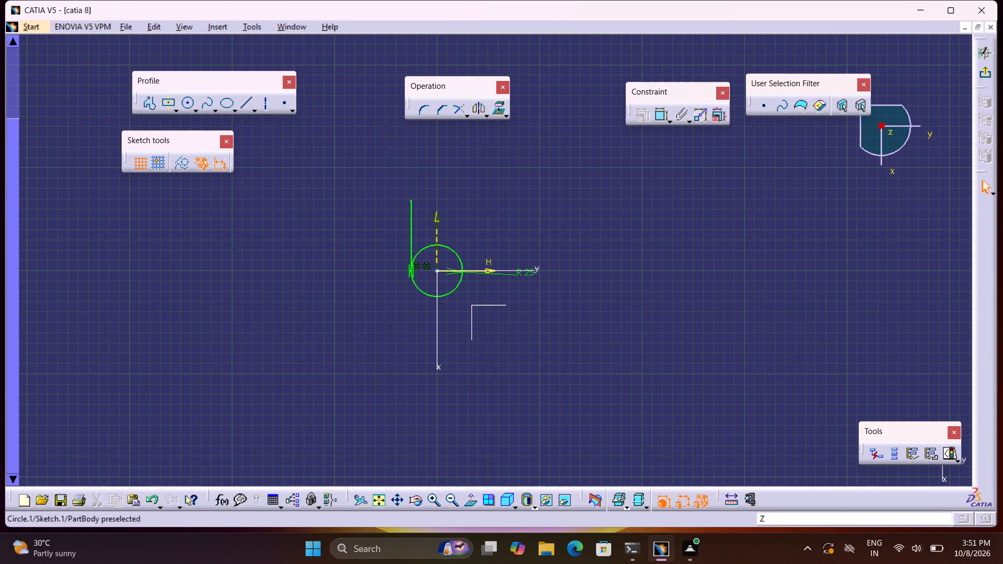
key(Escape)
key(Escape)
key(Escape)
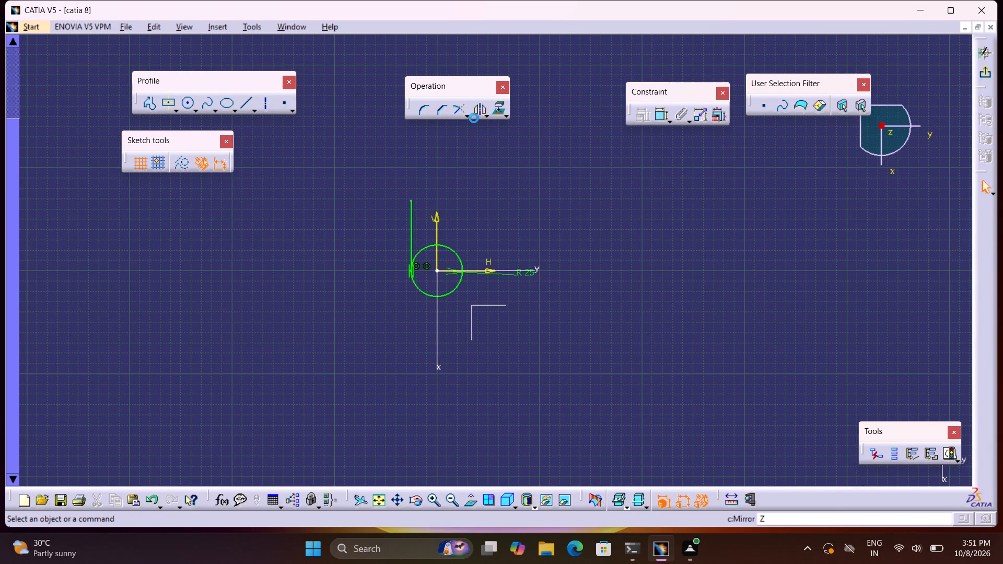
click(476, 117)
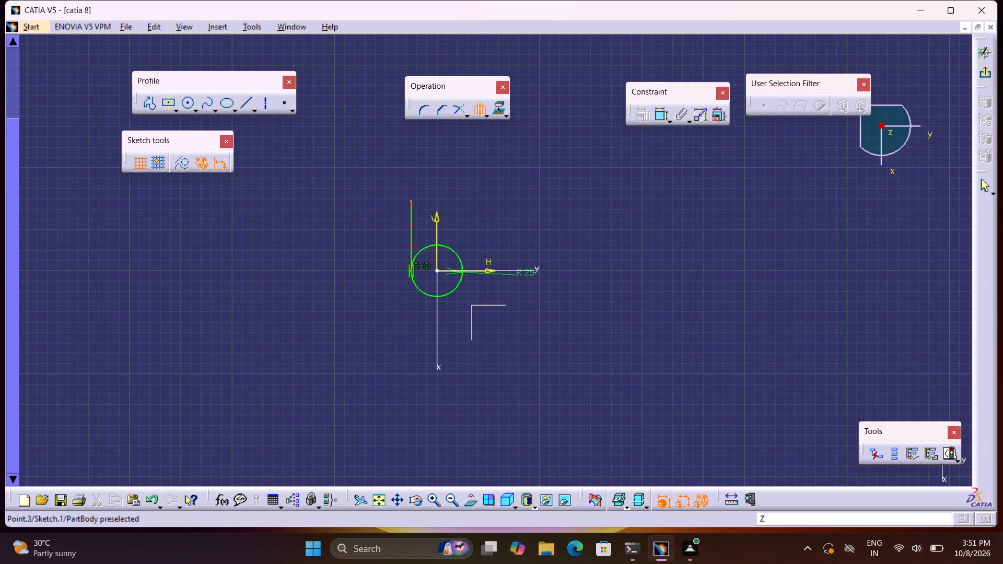
click(412, 207)
click(439, 234)
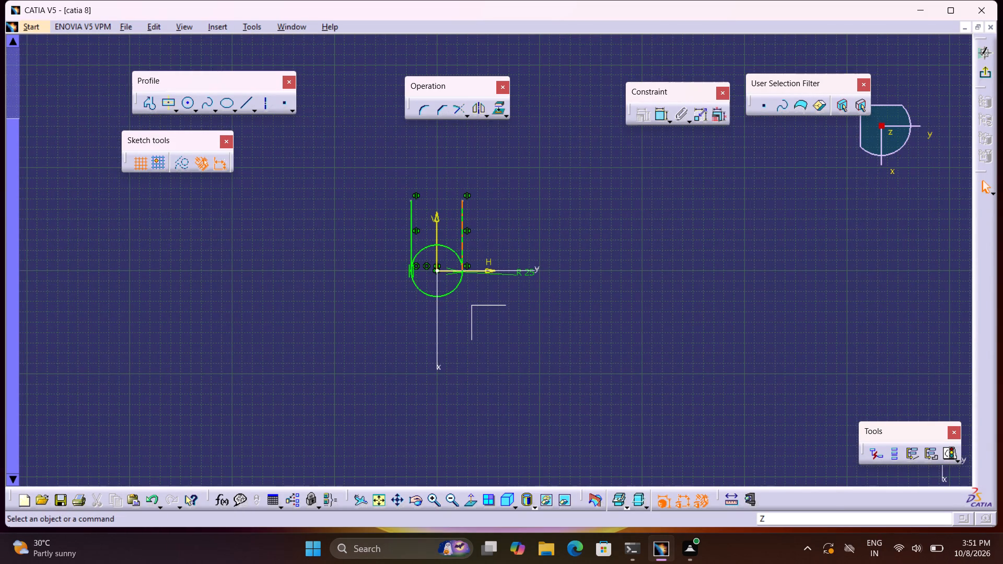
Close the top of the profile with a horizontal line about 50 mm long joining the two vertical lines' upper ends.
middle_drag(487, 252, 493, 268)
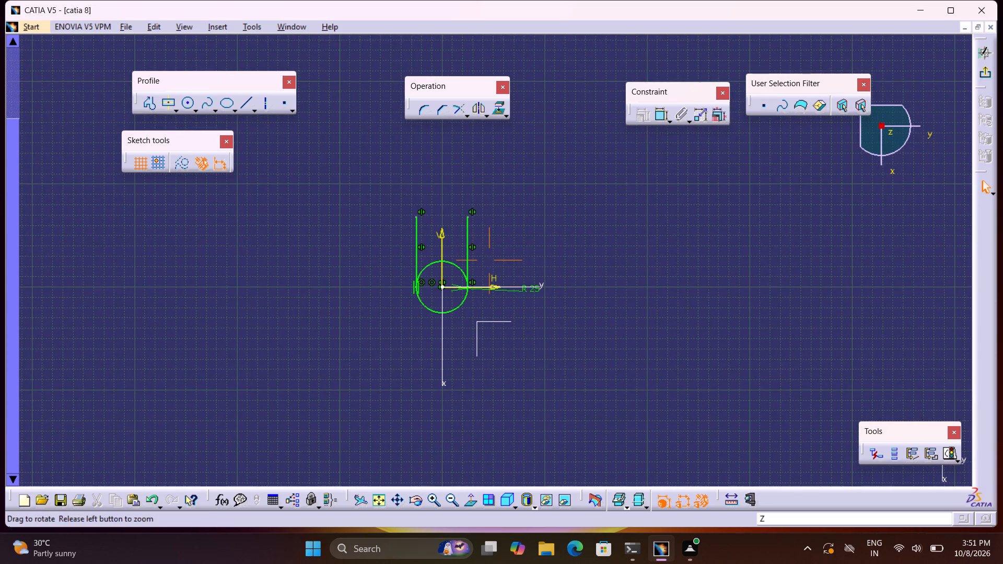
middle_drag(493, 268, 480, 156)
middle_drag(496, 183, 565, 309)
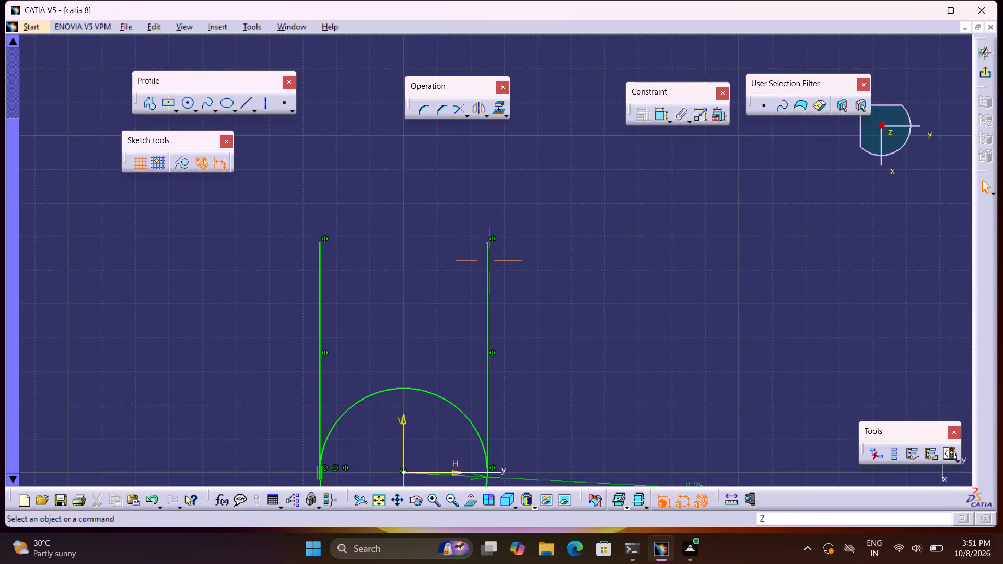
click(152, 104)
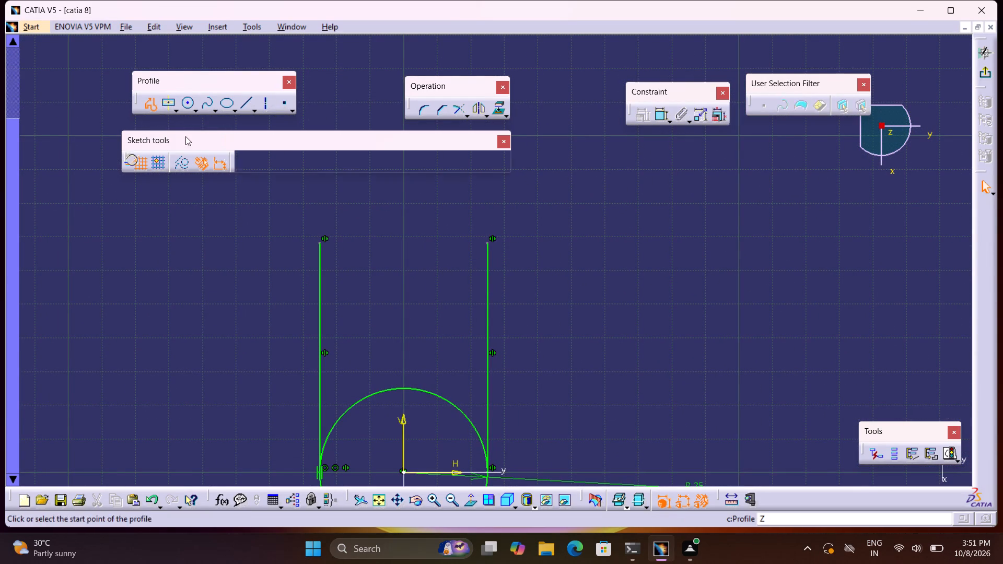
click(321, 244)
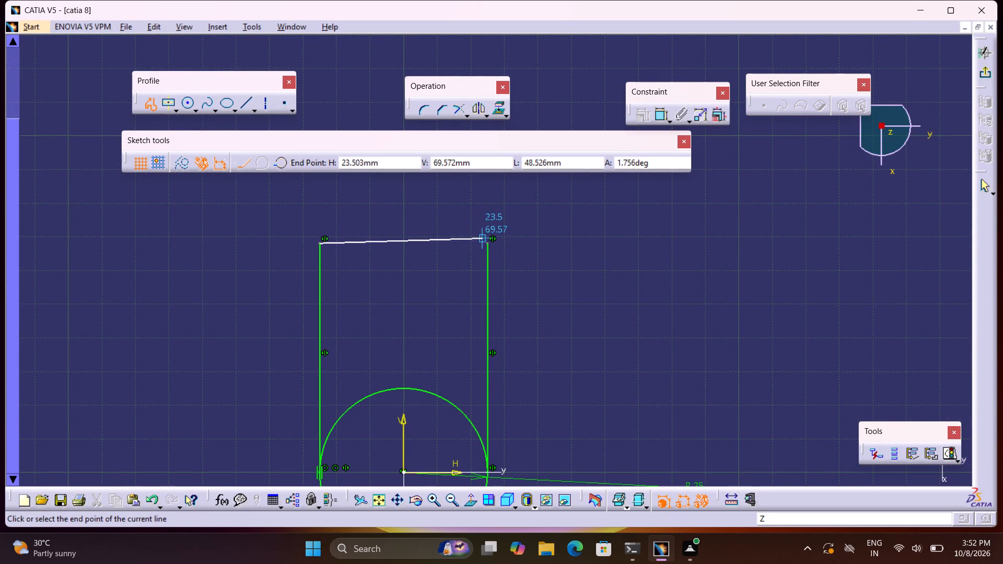
click(488, 244)
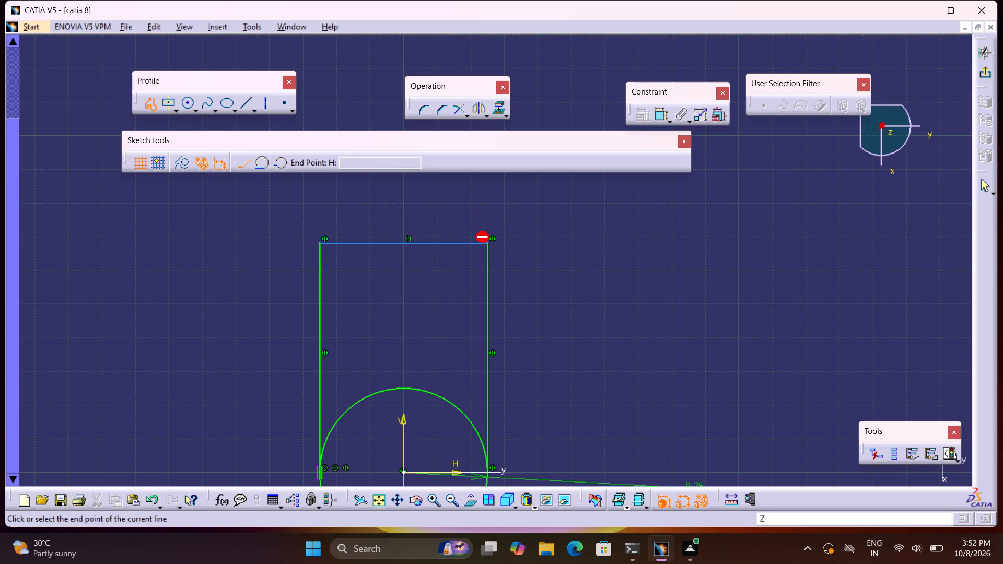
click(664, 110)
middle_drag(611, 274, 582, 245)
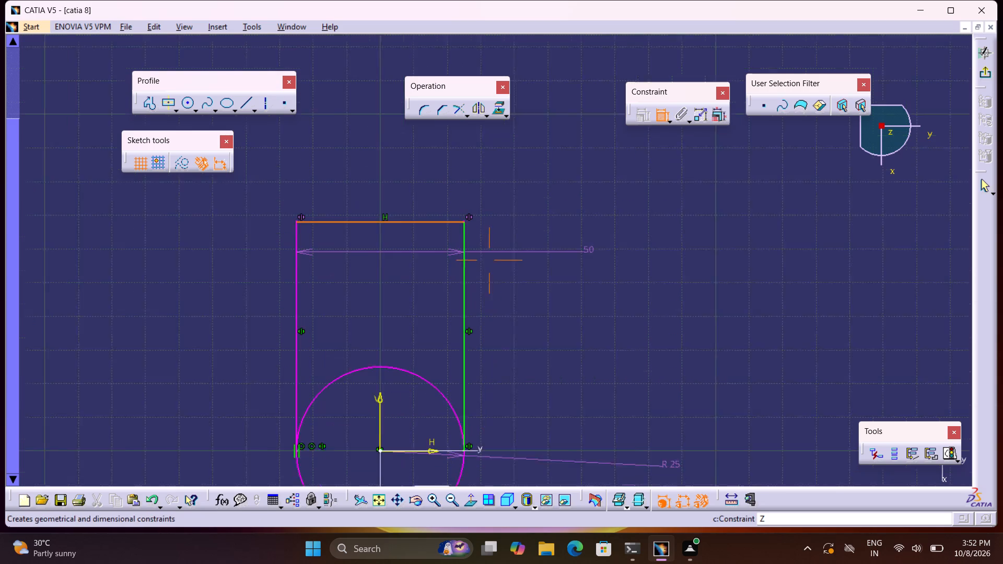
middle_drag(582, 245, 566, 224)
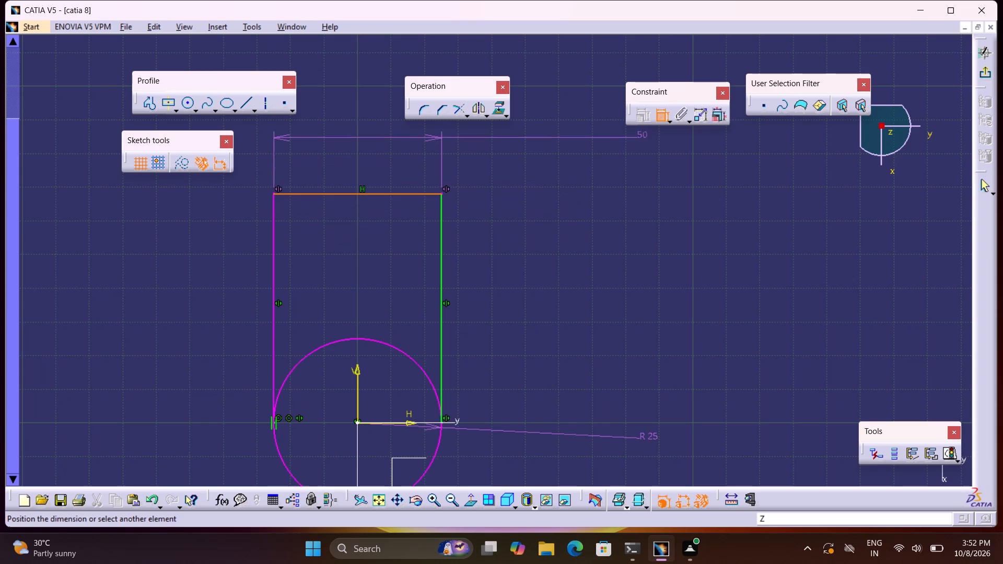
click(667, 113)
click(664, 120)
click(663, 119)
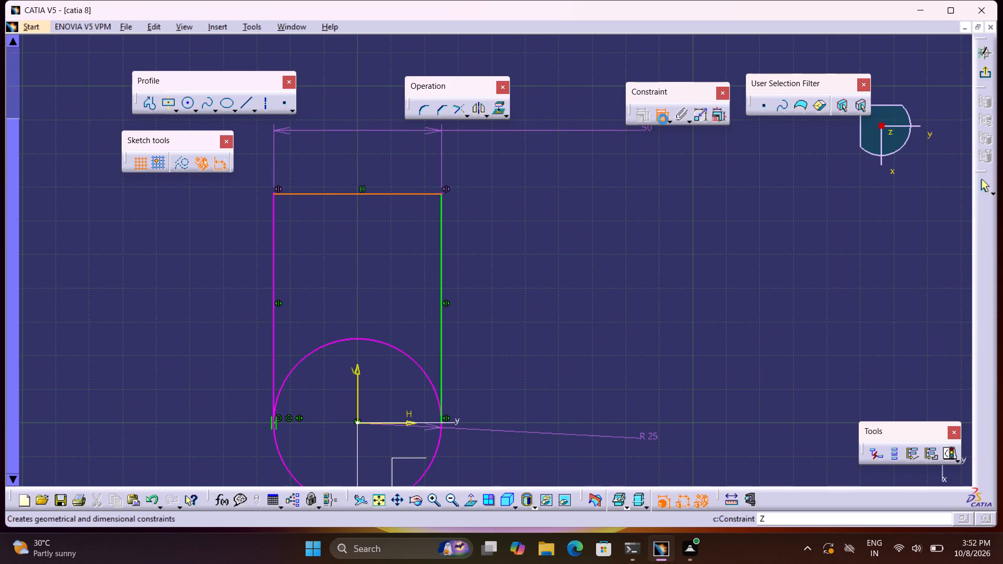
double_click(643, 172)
Dimension the right vertical line's length and set it to 60 mm.
click(665, 115)
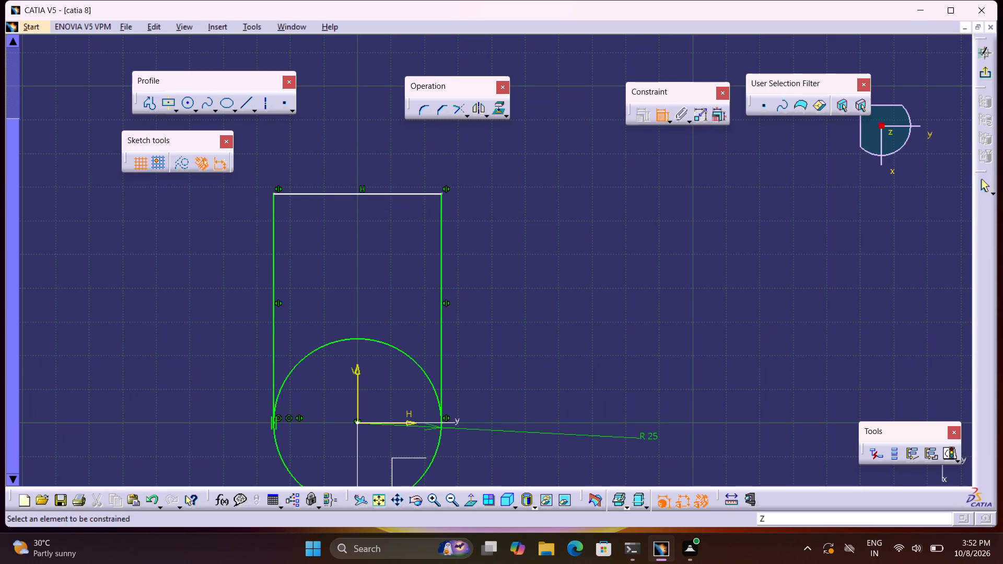
click(443, 241)
click(504, 274)
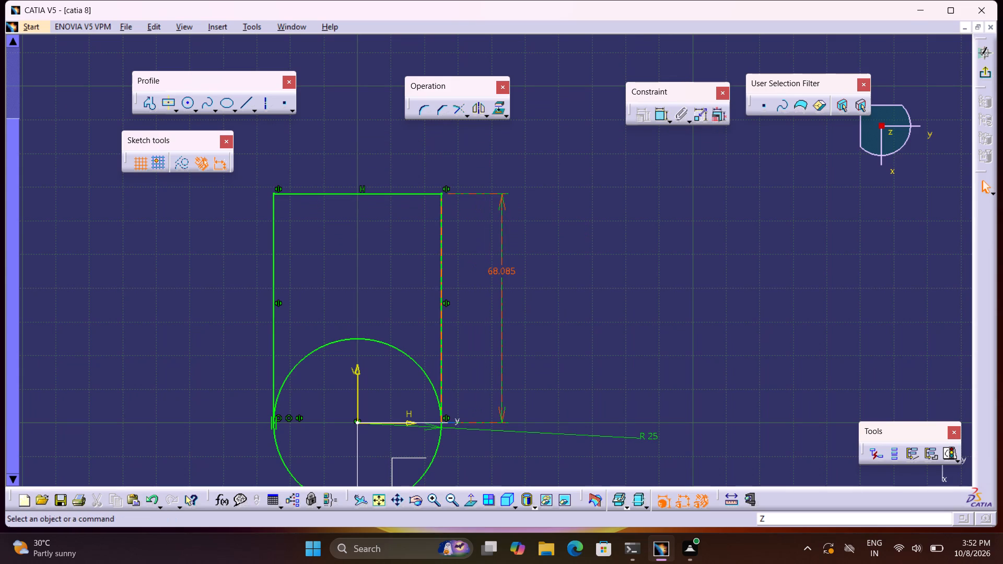
double_click(509, 271)
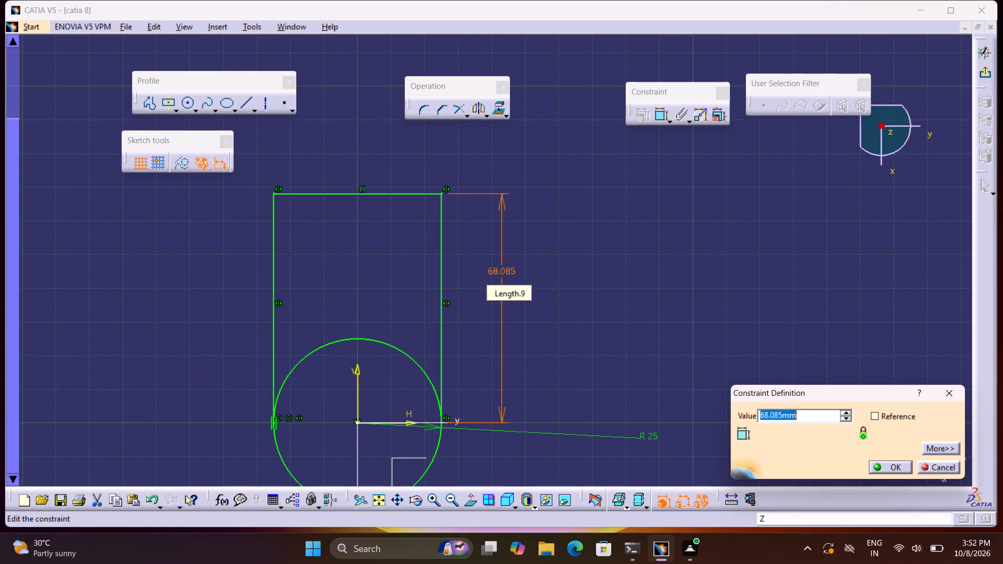
text(60)
key(Return)
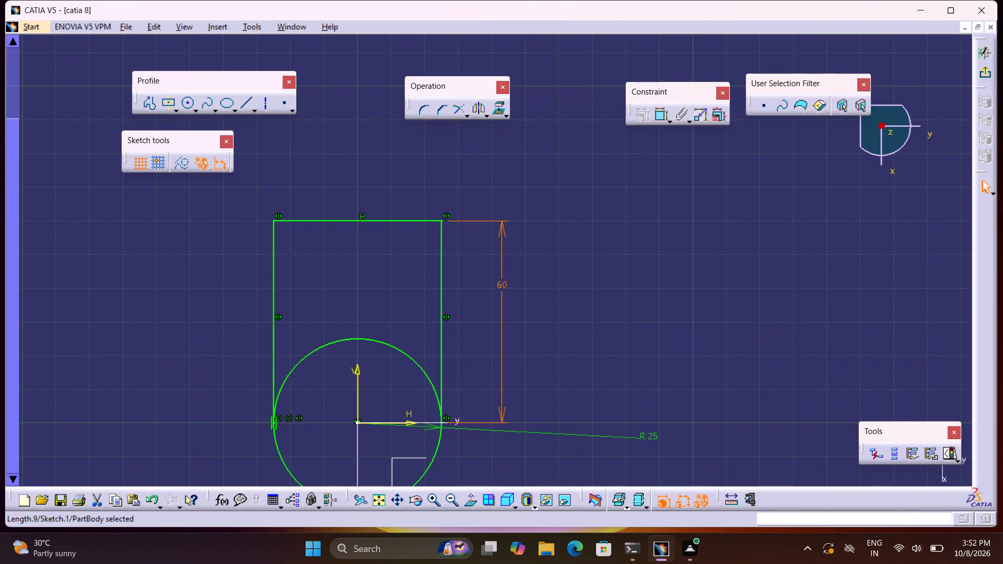
Quick-trim the circle's upper arc inside the profile, leaving the lower half as a rounded end, and exit the sketch.
middle_drag(565, 301, 561, 286)
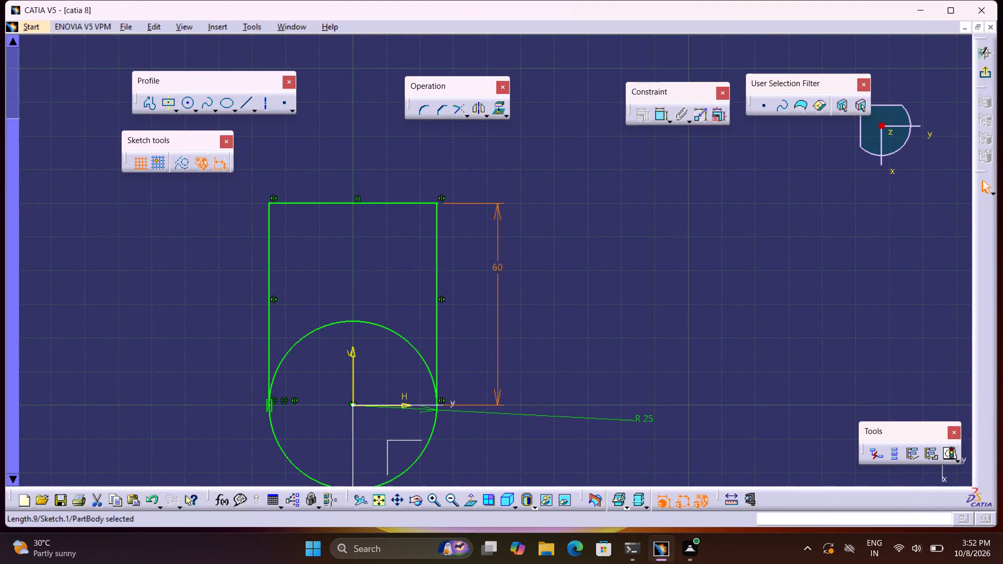
click(468, 112)
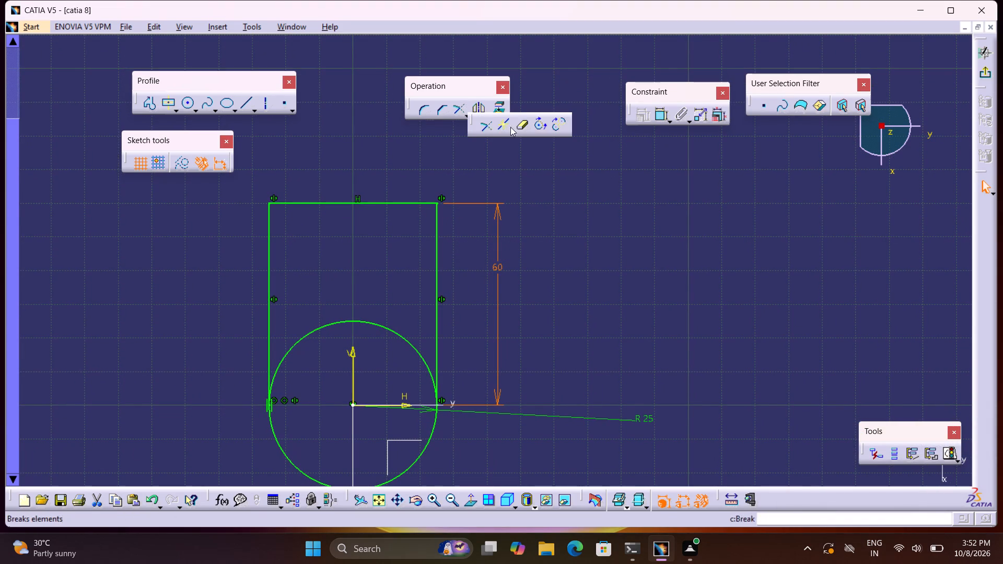
click(521, 128)
click(392, 328)
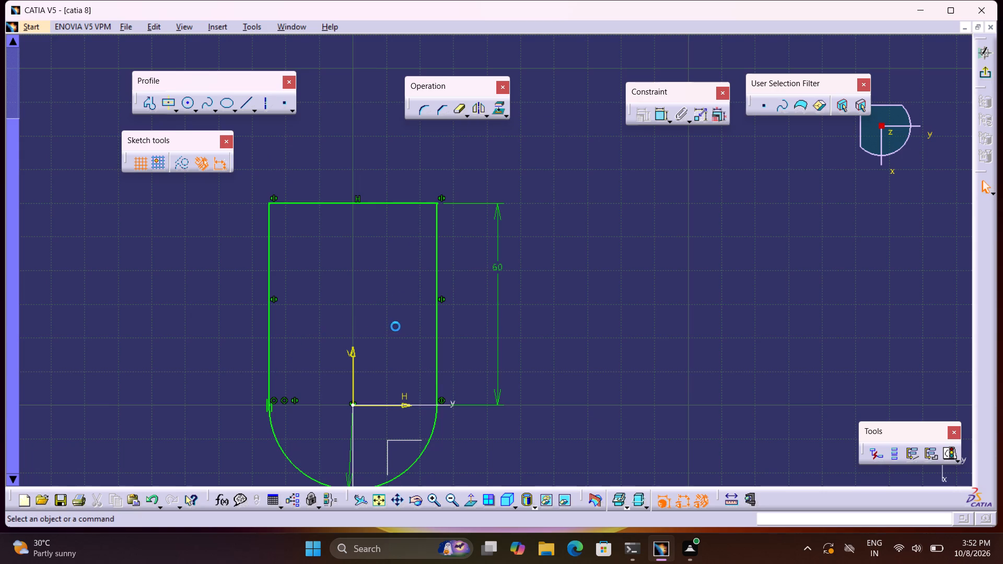
click(981, 72)
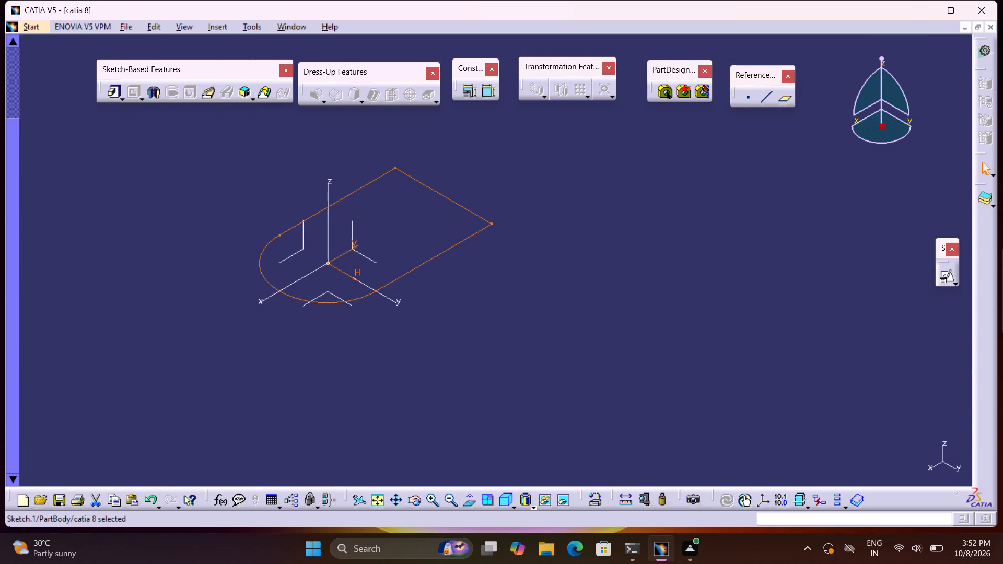
Pad the round-ended profile to a length of 15 mm.
click(110, 89)
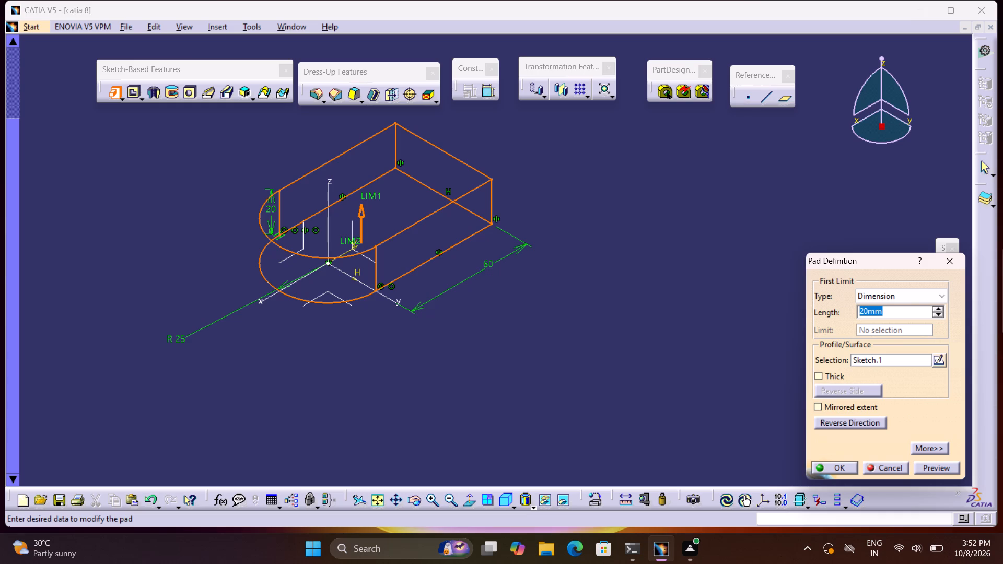
key(1)
key(5)
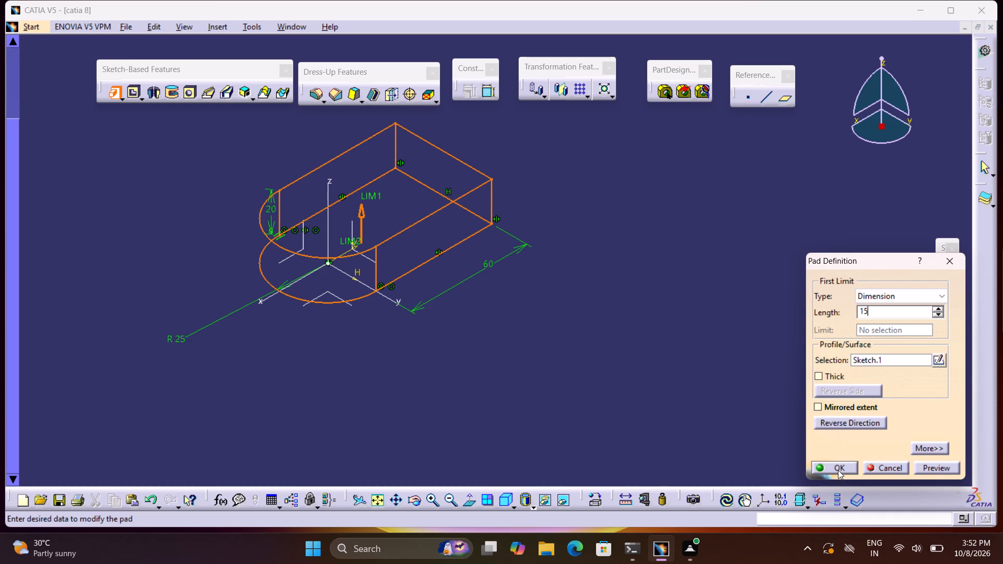
click(838, 471)
click(678, 346)
Create a positioned sketch on the pad's flat end face, opposite the rounded end.
middle_drag(634, 309, 657, 343)
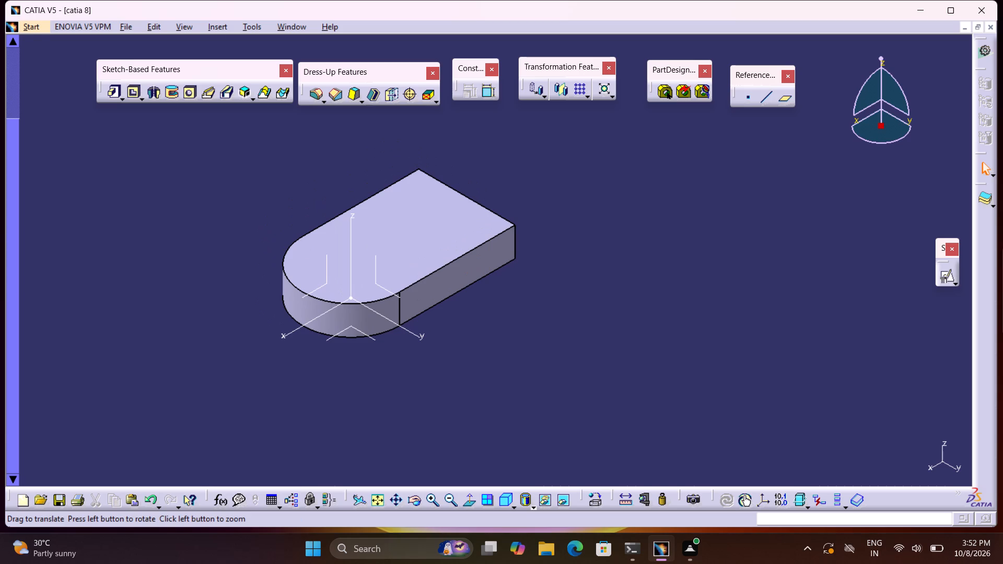
scroll(659, 341, up, 1)
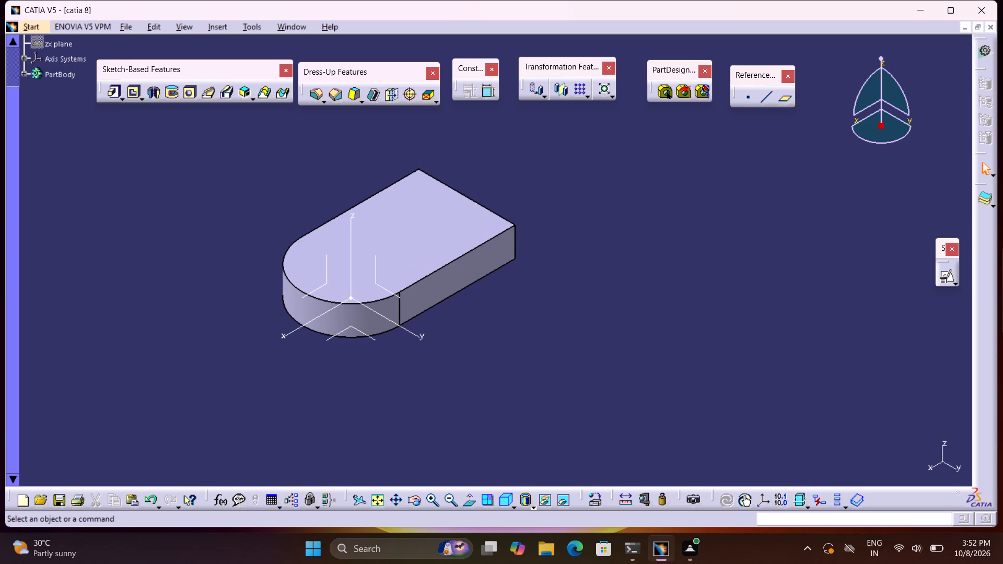
click(943, 275)
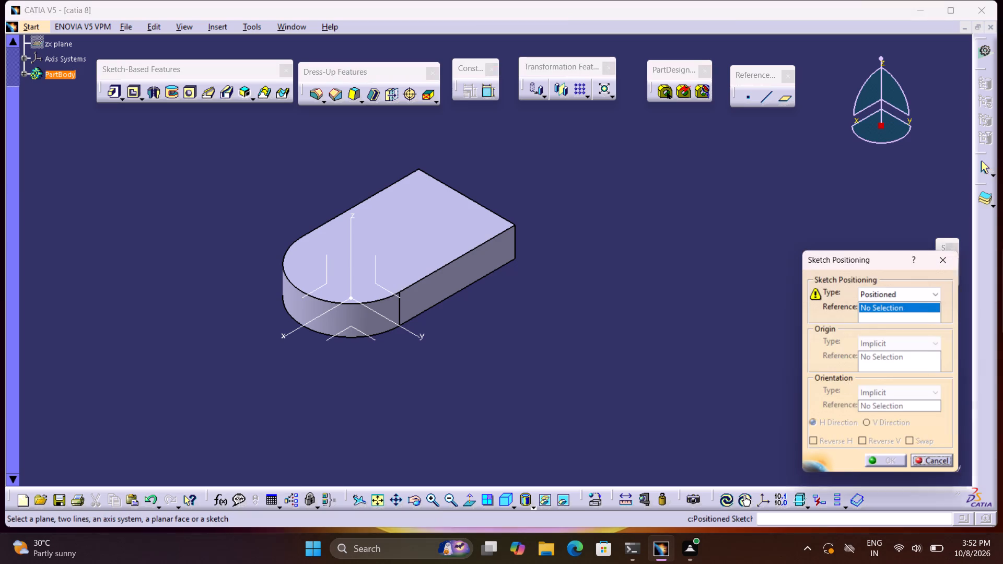
middle_drag(762, 238, 521, 277)
right_drag(681, 245, 521, 277)
click(512, 206)
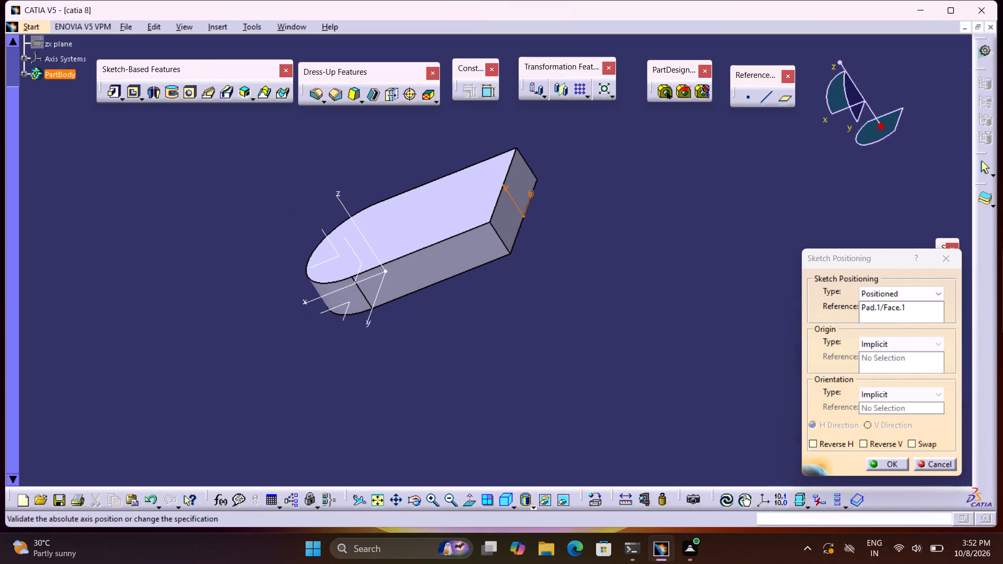
click(888, 465)
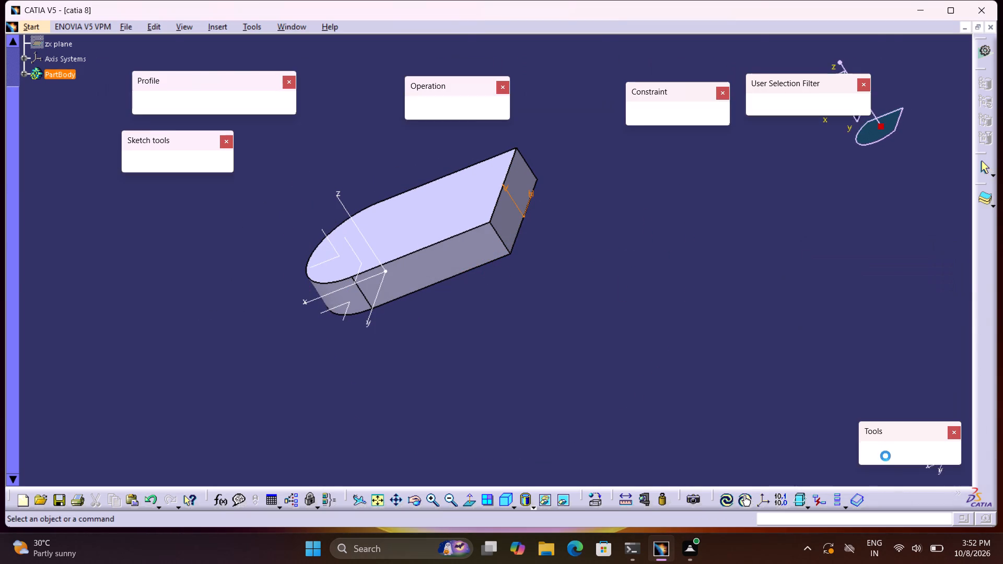
Project the pad's flat end face outline into the sketch.
middle_drag(743, 328, 594, 403)
right_click(607, 446)
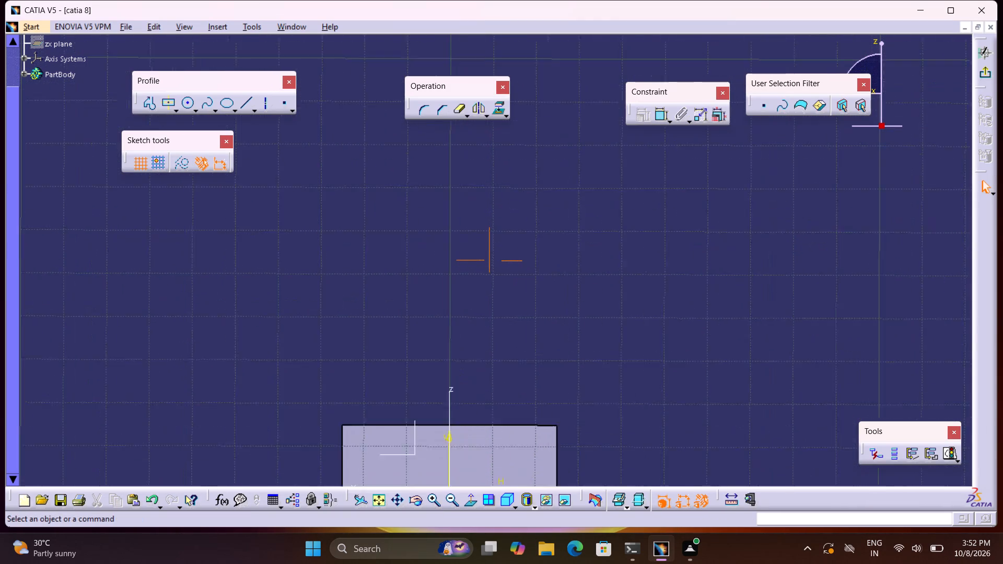
middle_drag(594, 403, 593, 349)
middle_drag(614, 368, 686, 52)
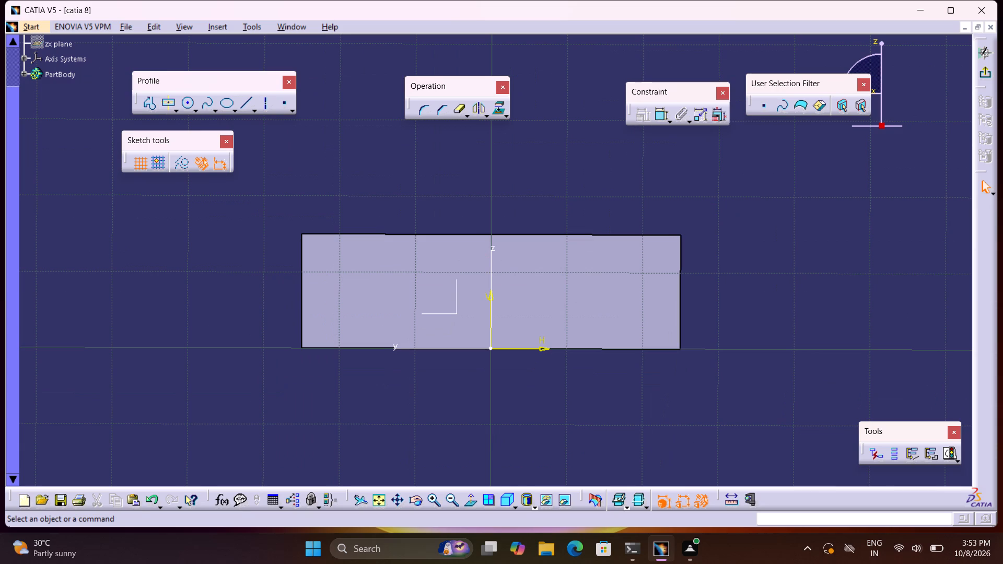
middle_drag(485, 199, 480, 248)
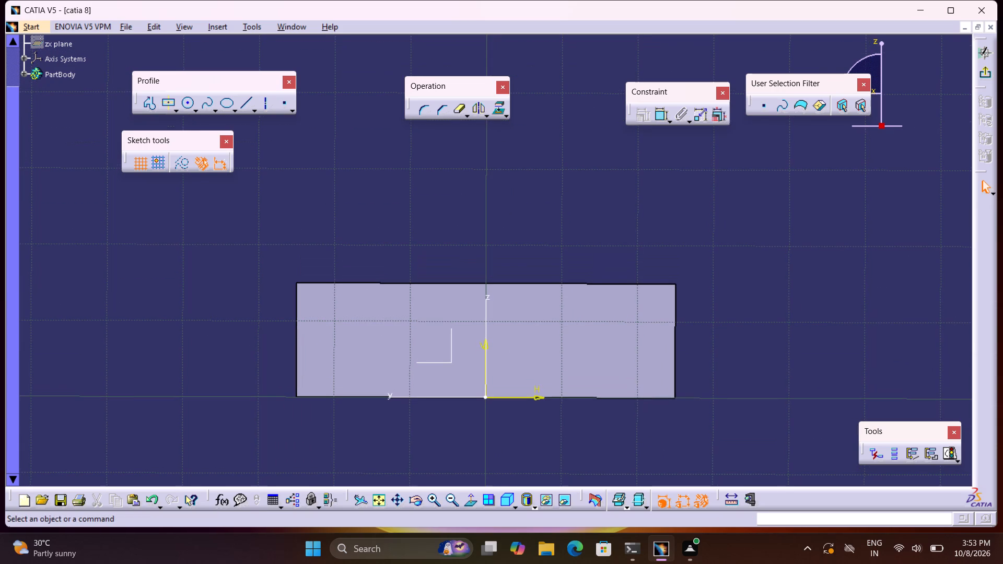
click(154, 99)
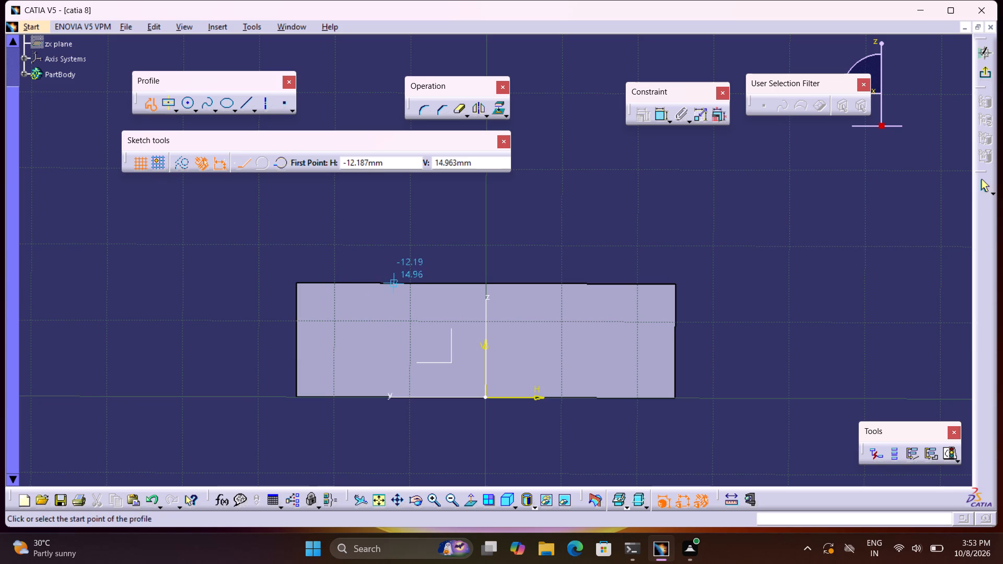
click(499, 109)
click(378, 312)
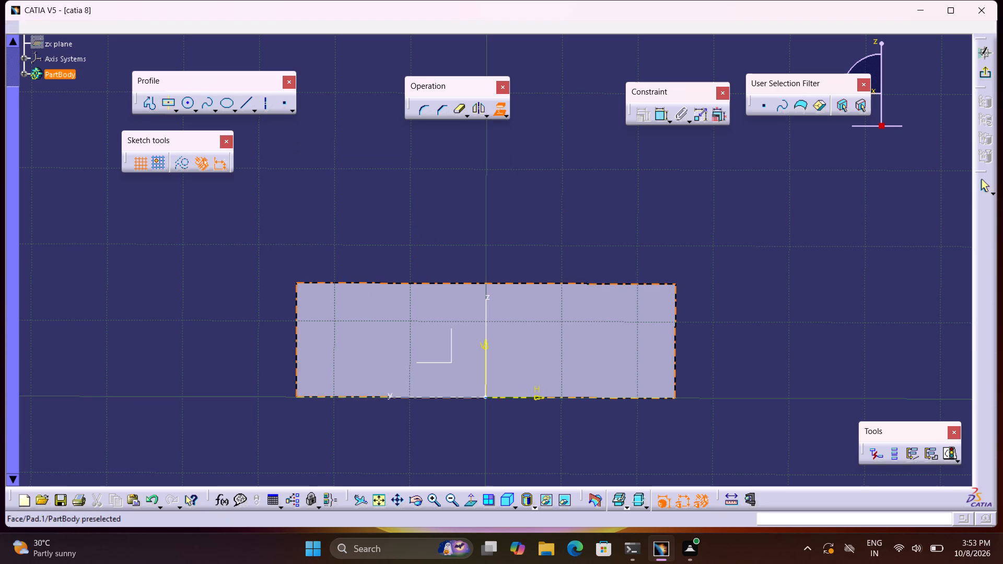
Sketch a closed U-shaped profile on the face's top edge, about 40 mm wide and 22 mm high, with a central slot about 24 by 16 mm.
click(153, 101)
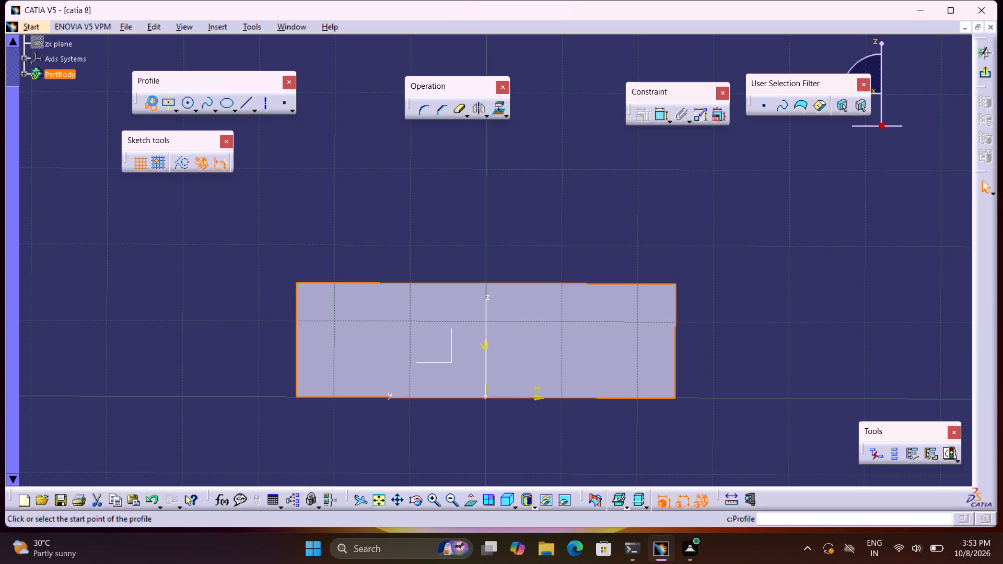
click(333, 284)
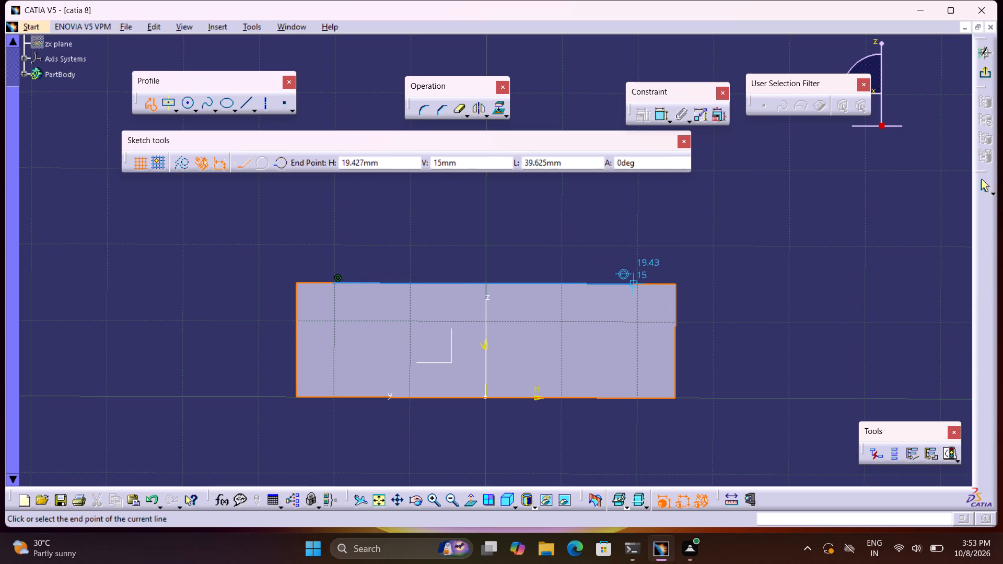
click(635, 284)
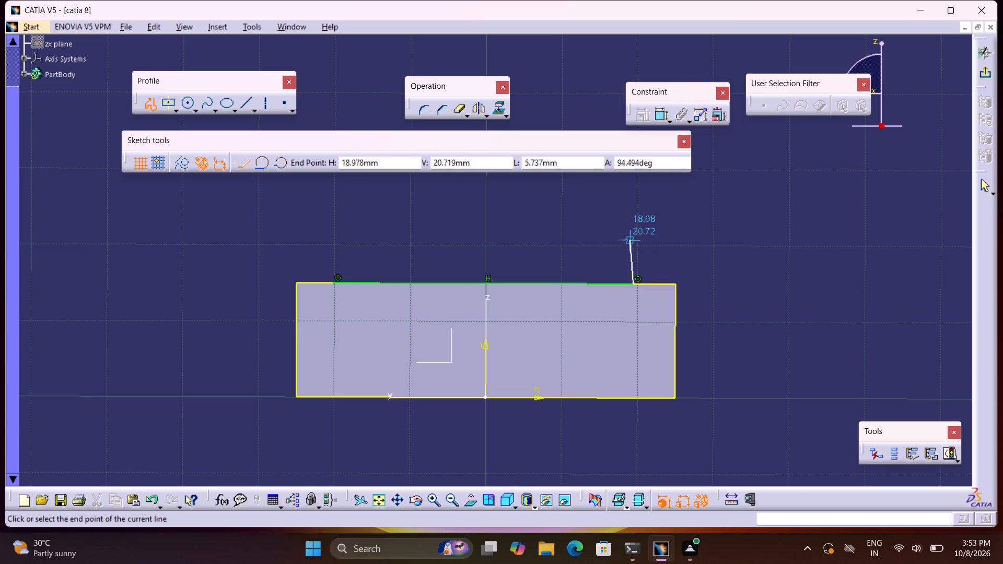
middle_drag(634, 221, 648, 318)
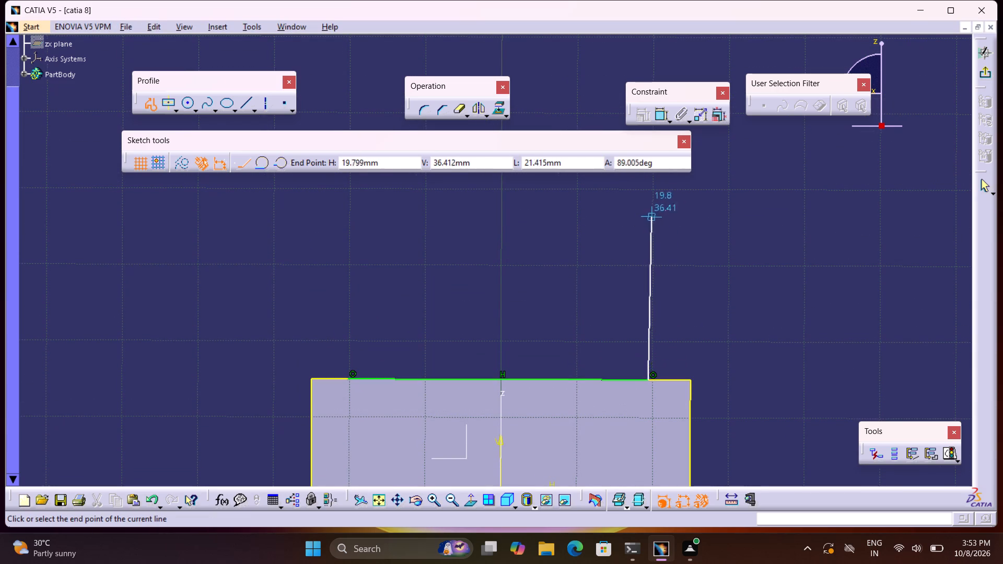
click(650, 207)
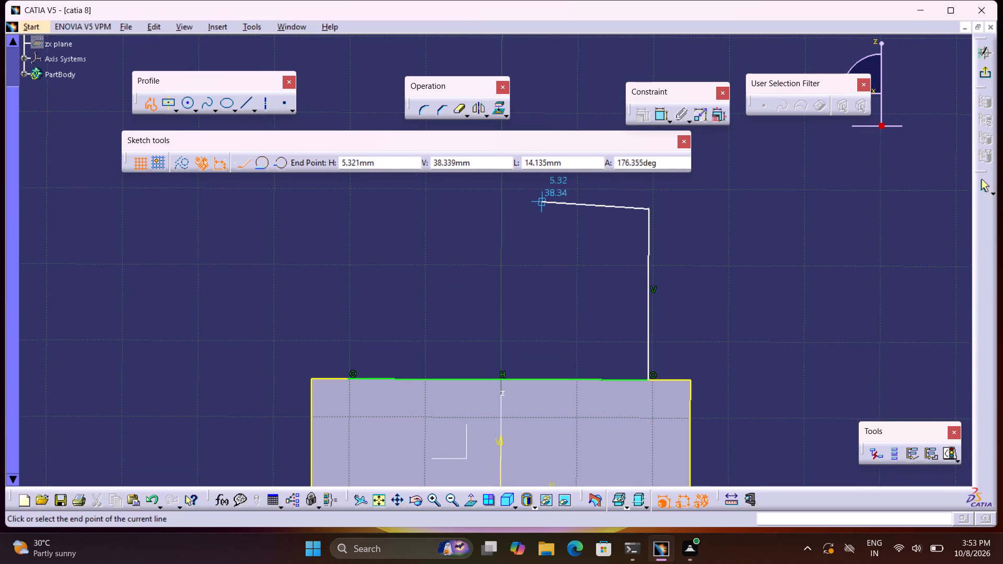
click(596, 210)
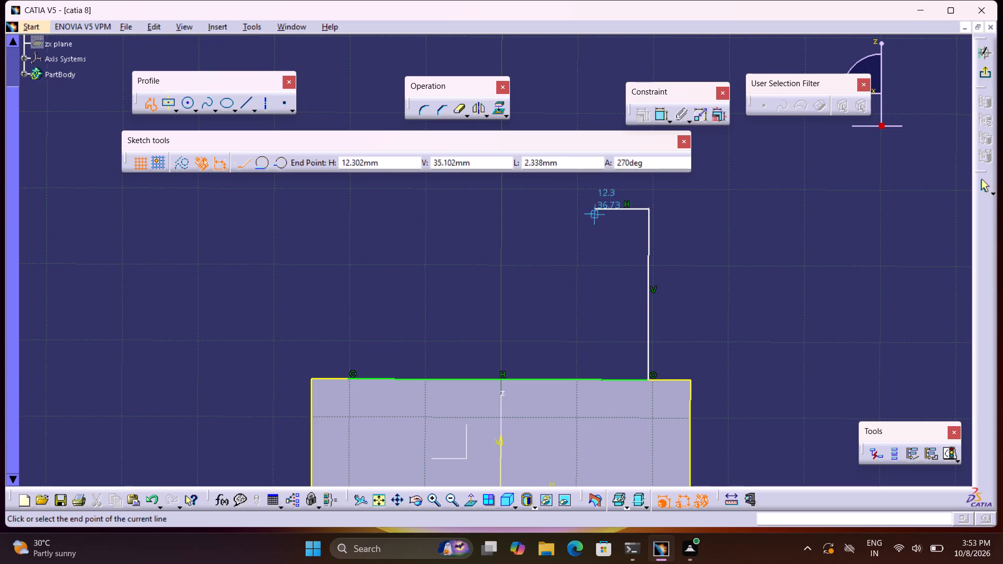
click(595, 333)
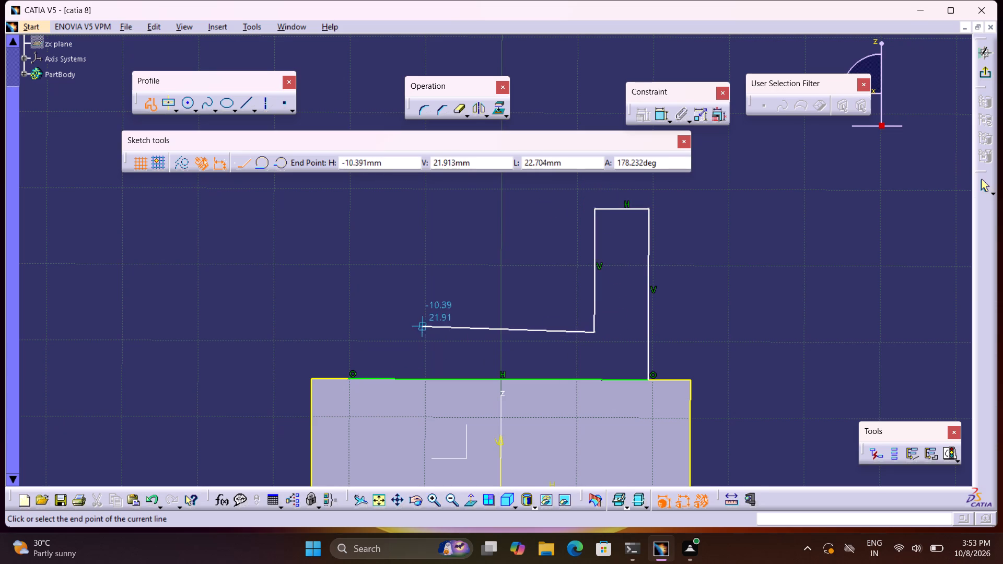
click(410, 328)
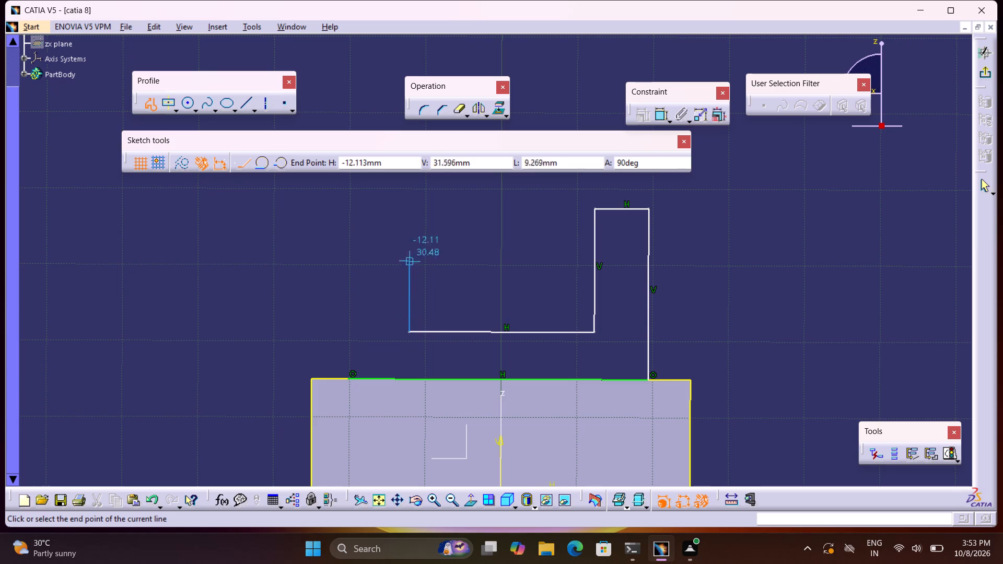
click(407, 202)
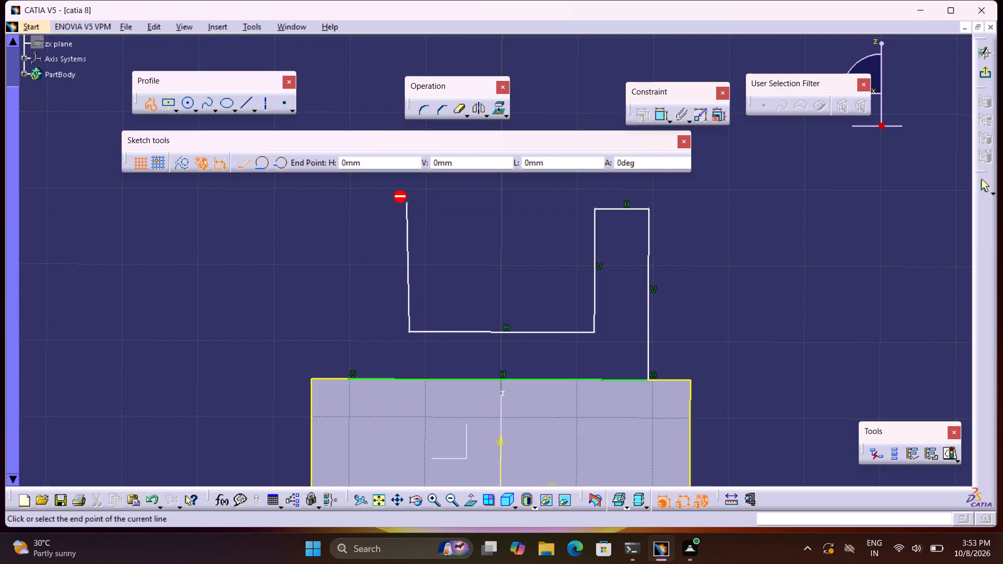
key(ctrl+z)
click(412, 210)
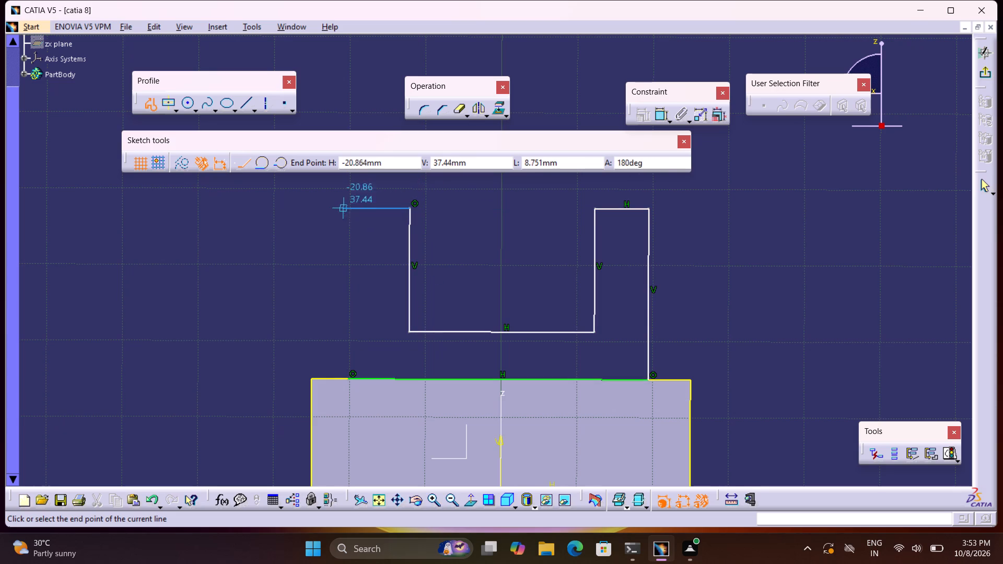
click(349, 207)
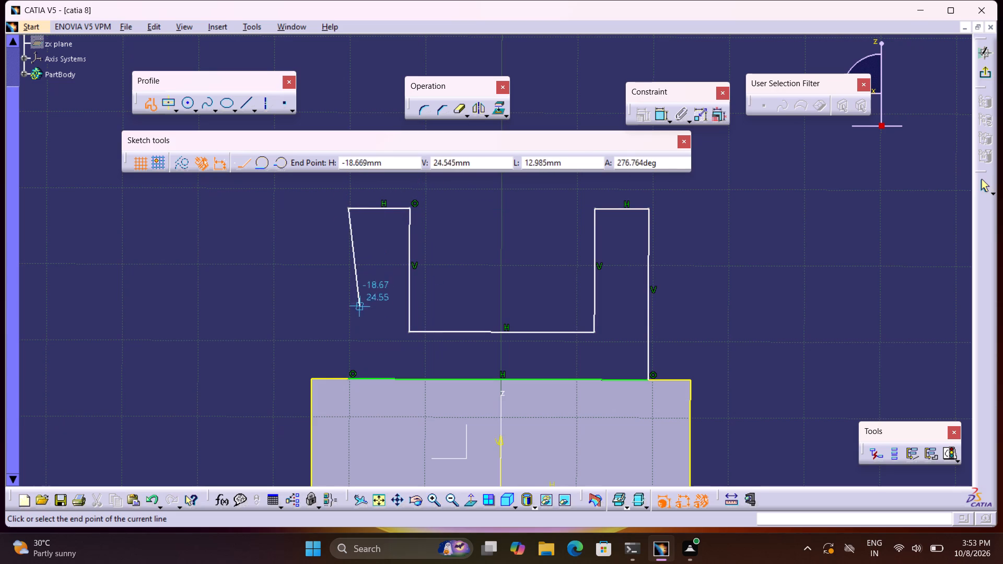
click(346, 378)
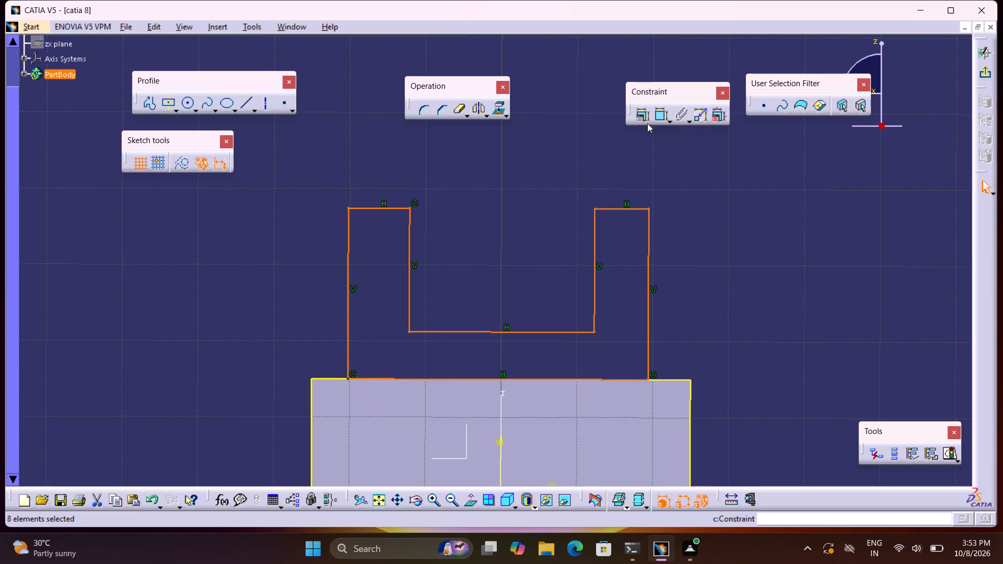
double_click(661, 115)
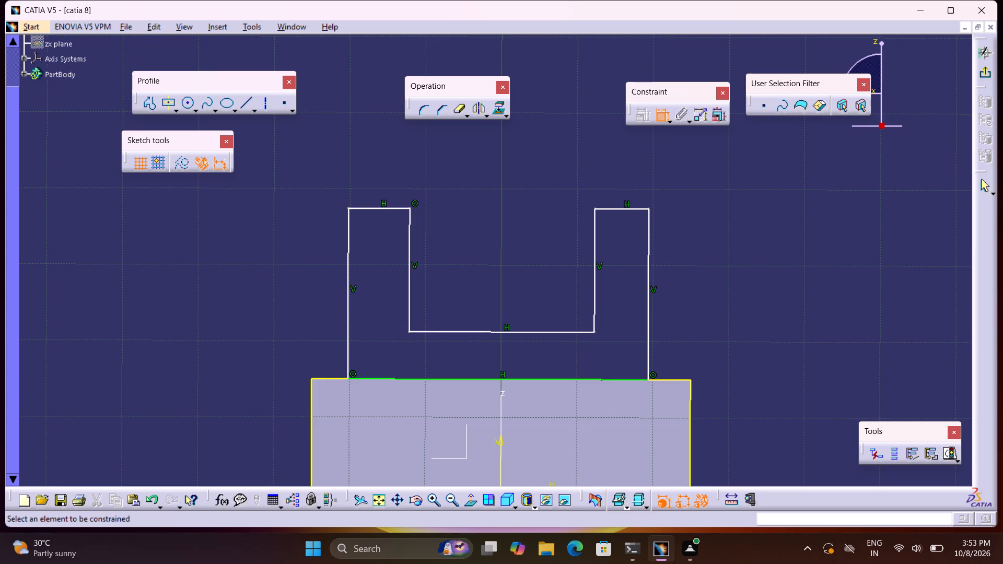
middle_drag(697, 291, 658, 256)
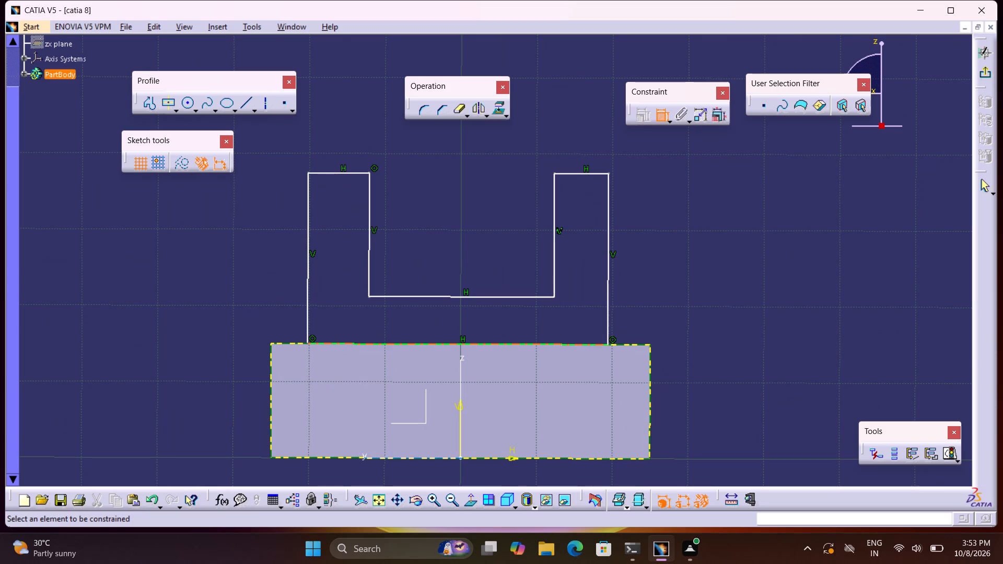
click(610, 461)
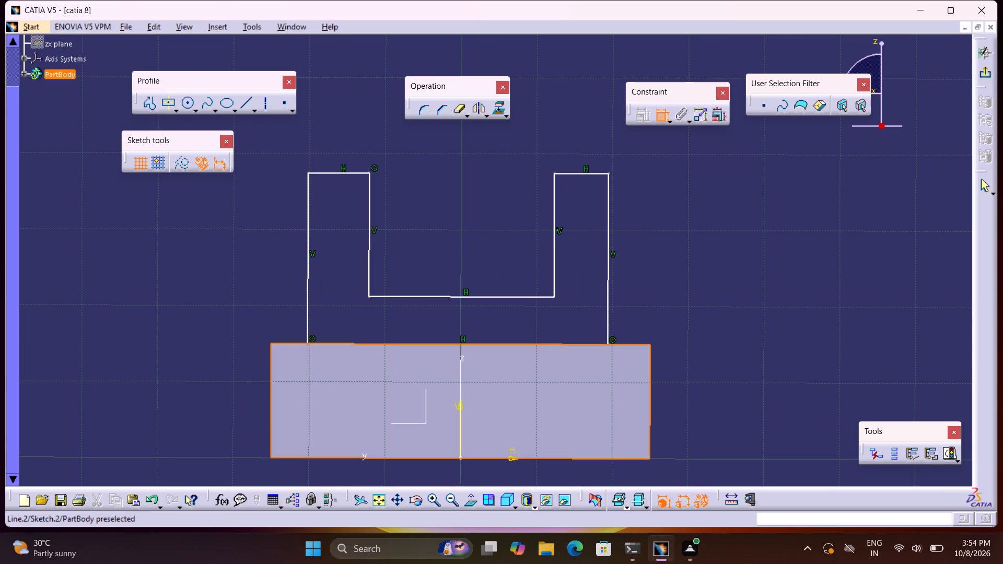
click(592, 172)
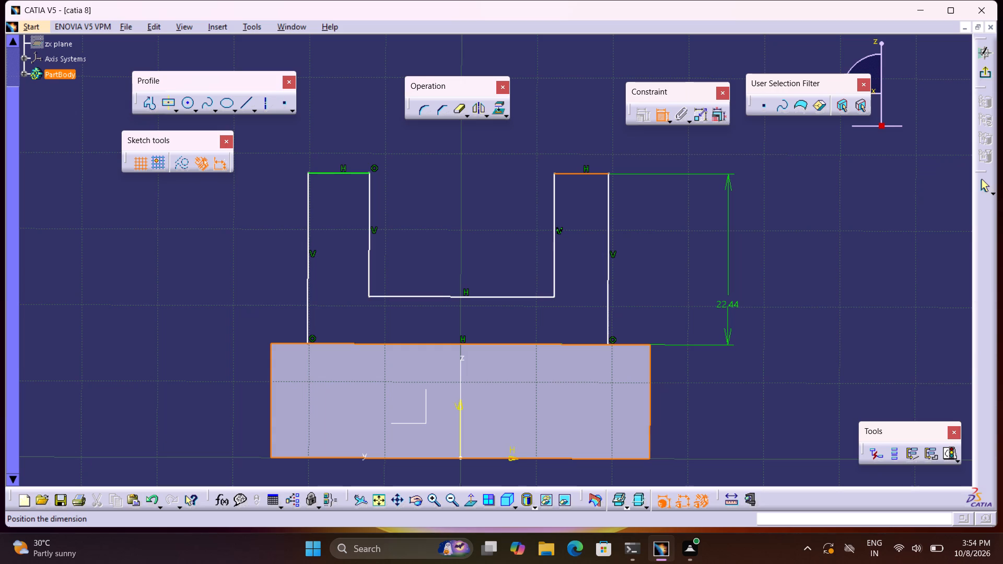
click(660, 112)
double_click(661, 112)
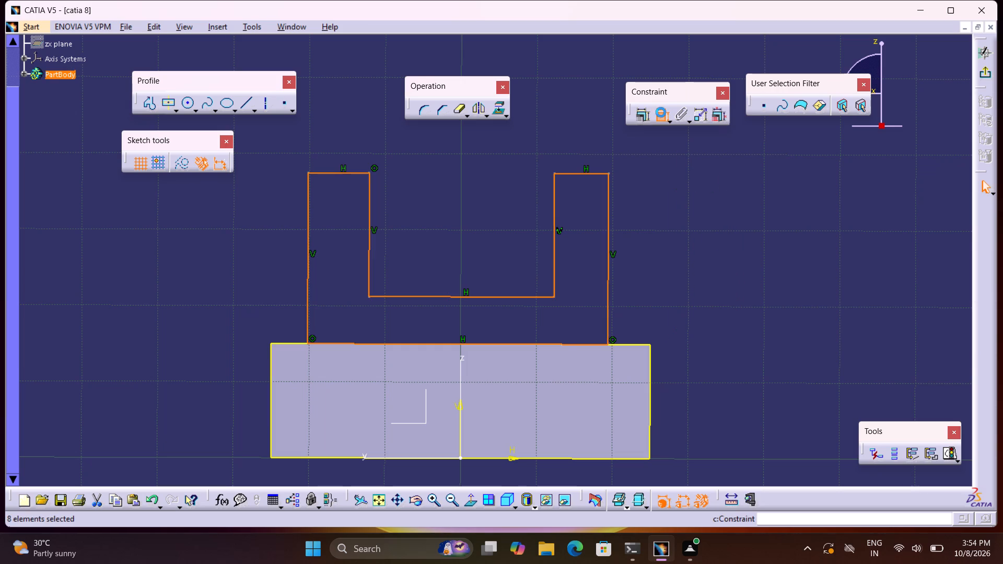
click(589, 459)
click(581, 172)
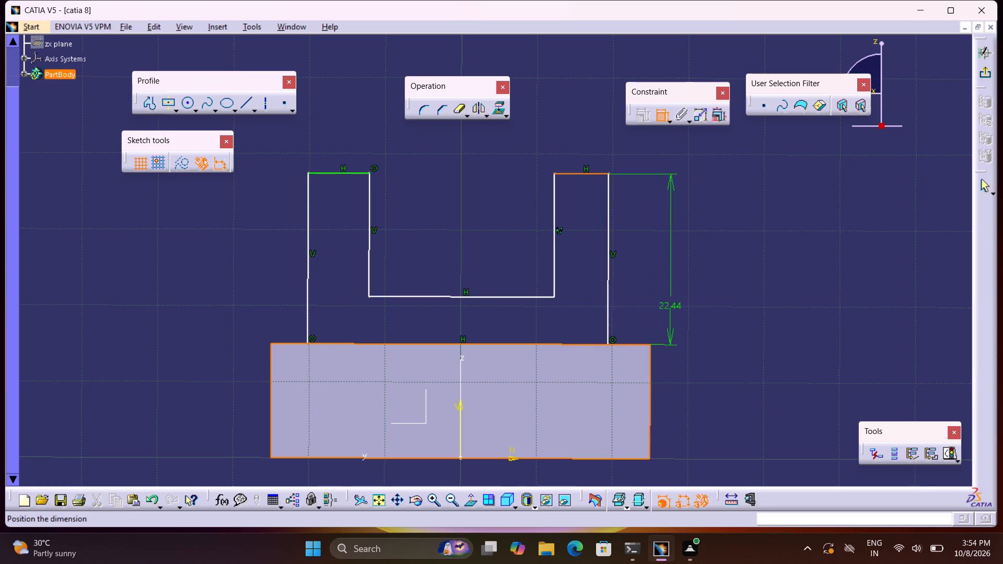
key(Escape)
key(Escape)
Dimension the U-shaped upright's height from the pad face's top edge and set it to 30 mm.
click(657, 120)
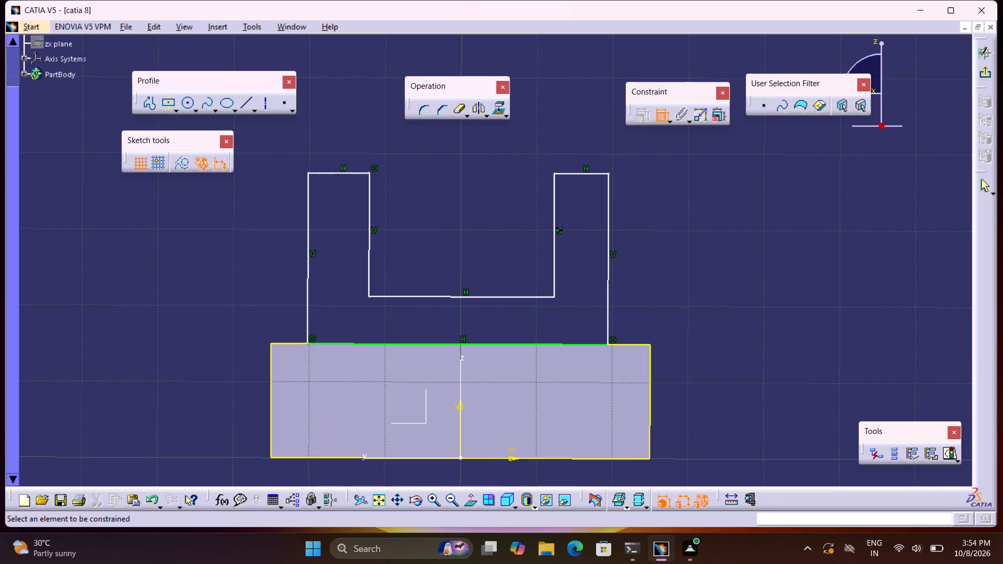
click(596, 173)
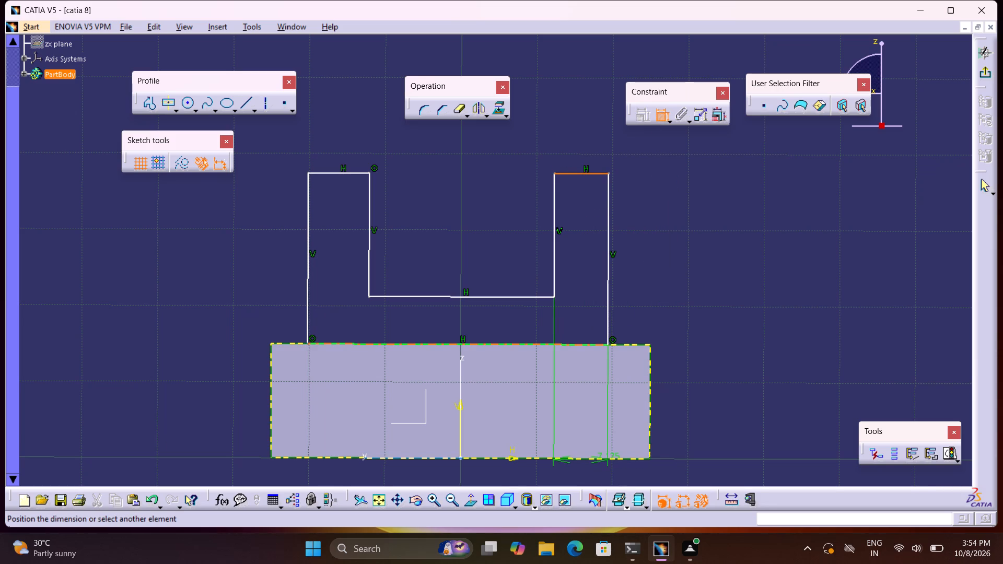
click(610, 457)
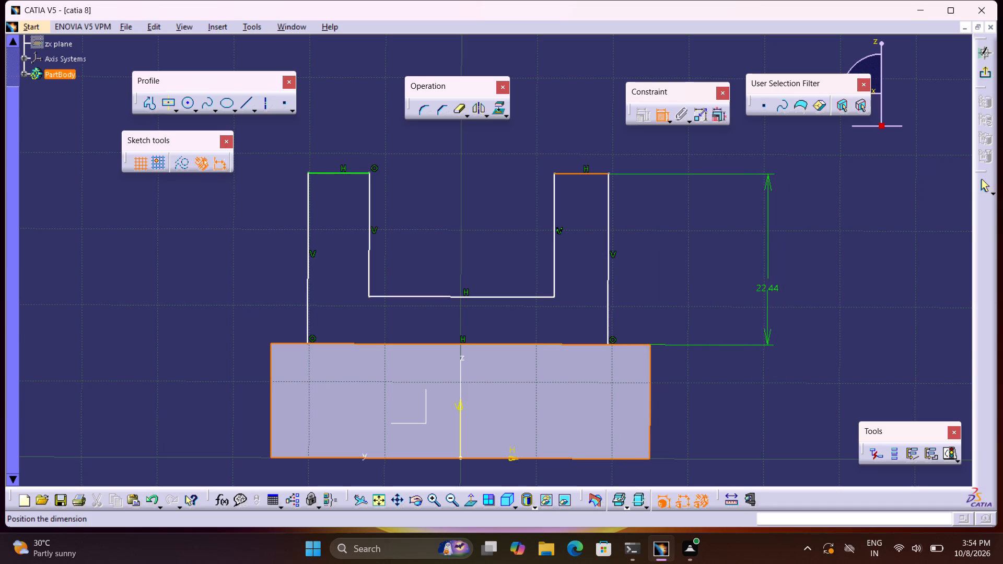
click(767, 289)
double_click(769, 284)
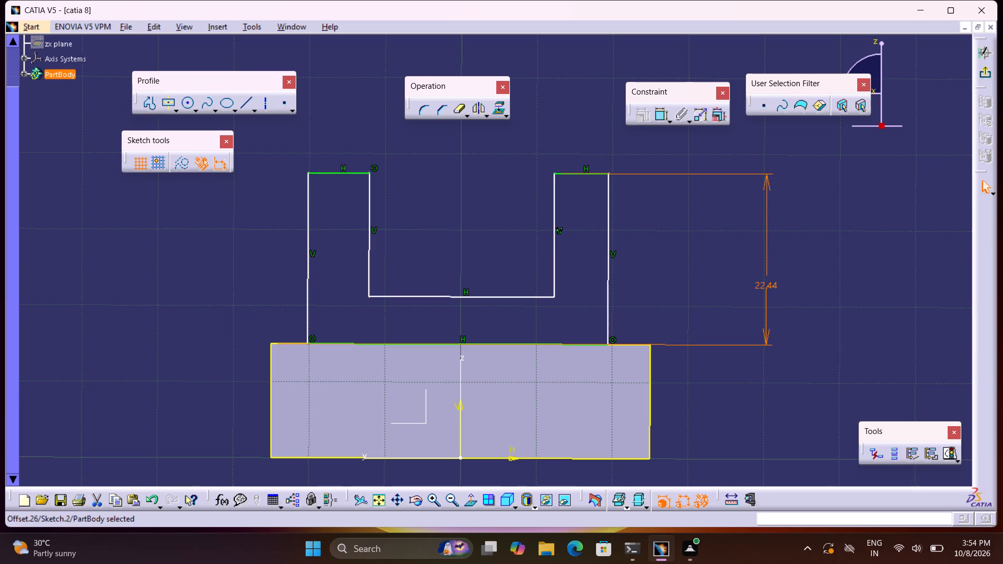
text(30)
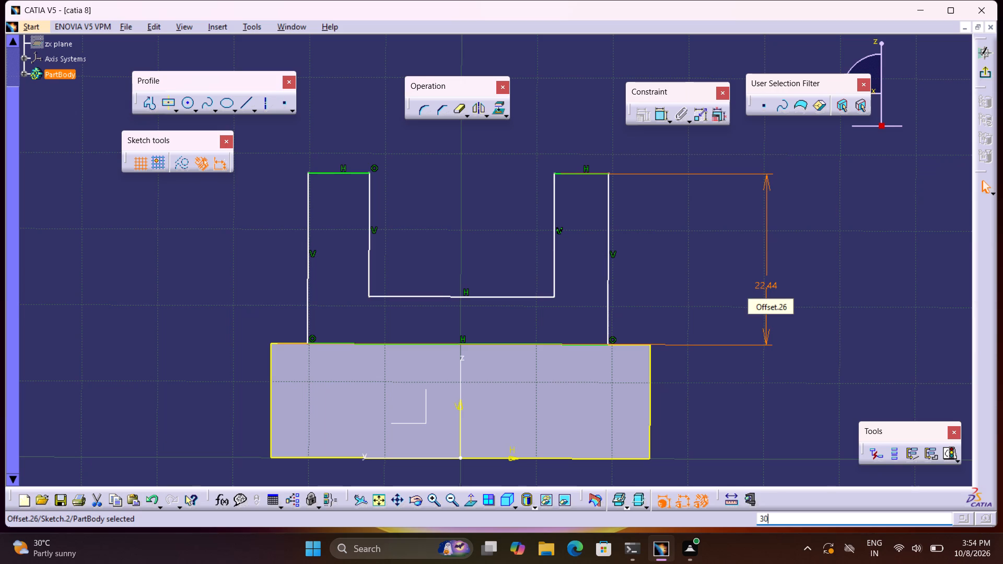
double_click(777, 285)
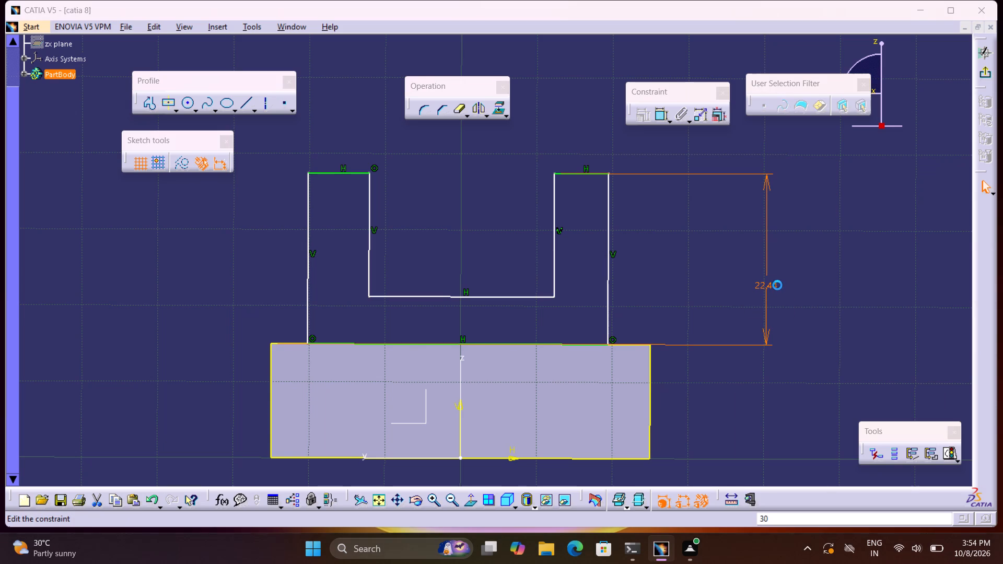
text(30)
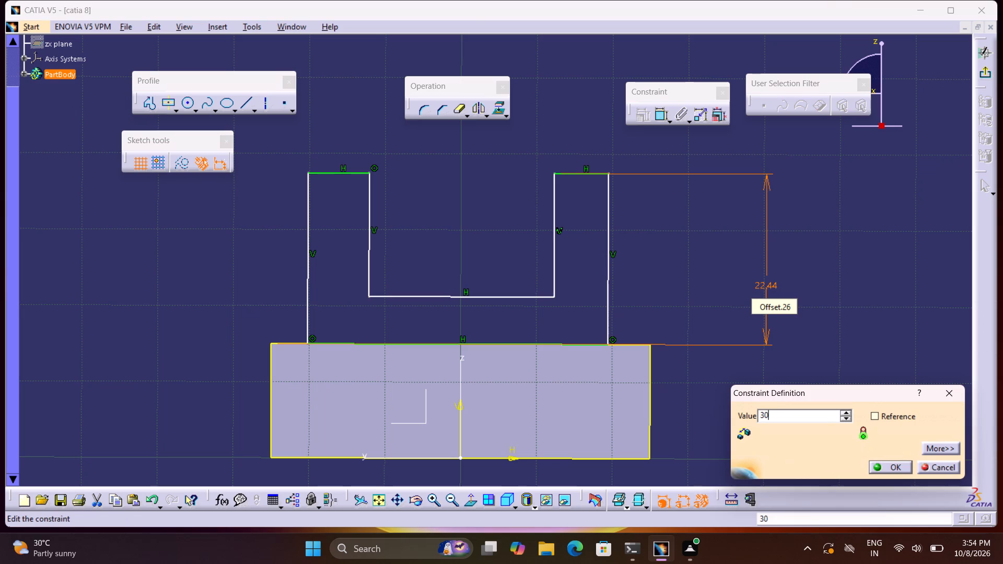
key(Return)
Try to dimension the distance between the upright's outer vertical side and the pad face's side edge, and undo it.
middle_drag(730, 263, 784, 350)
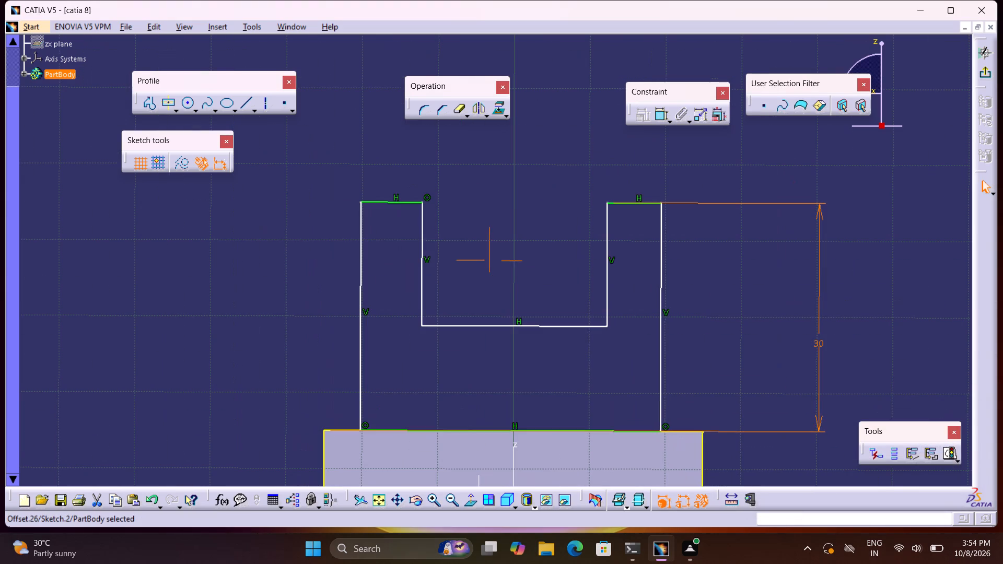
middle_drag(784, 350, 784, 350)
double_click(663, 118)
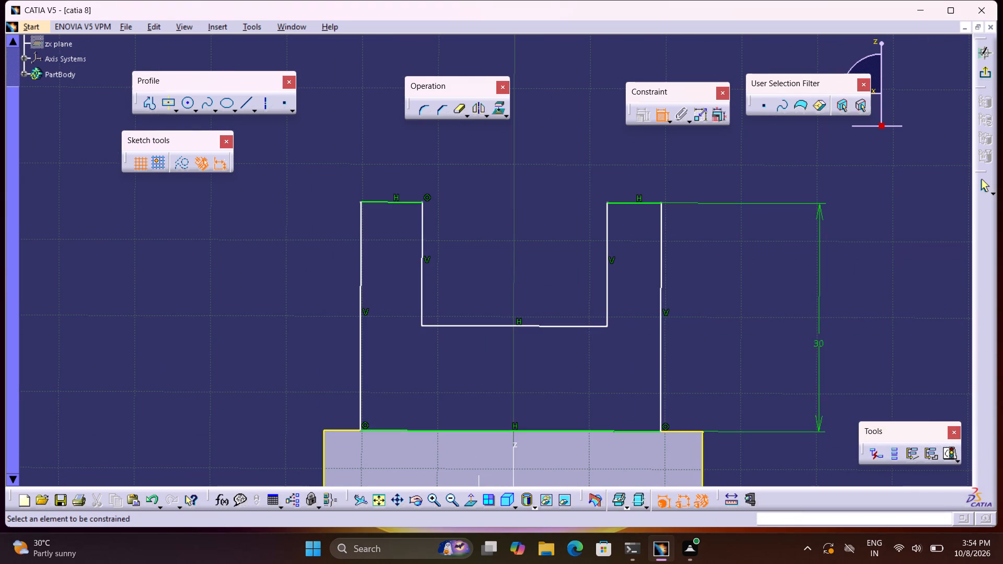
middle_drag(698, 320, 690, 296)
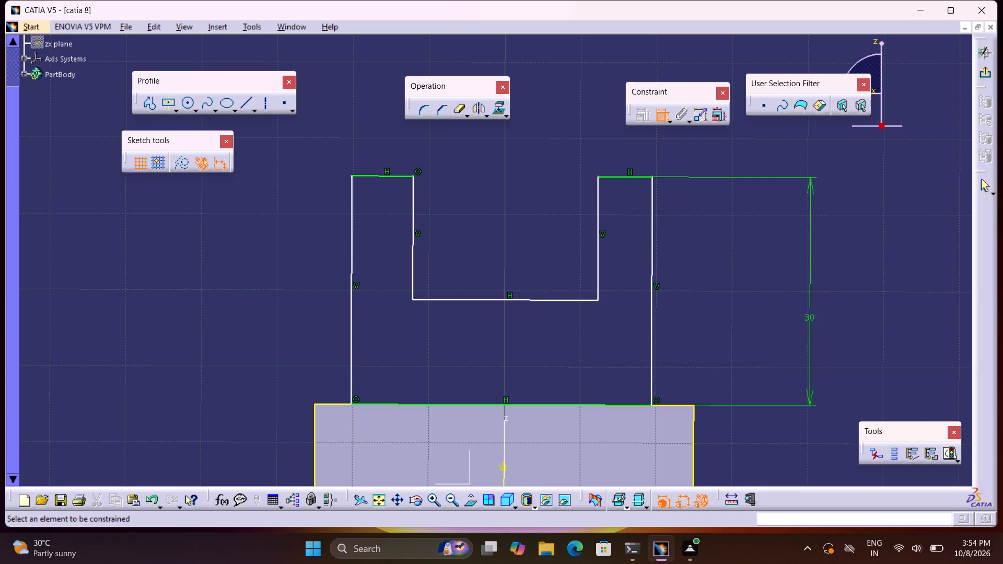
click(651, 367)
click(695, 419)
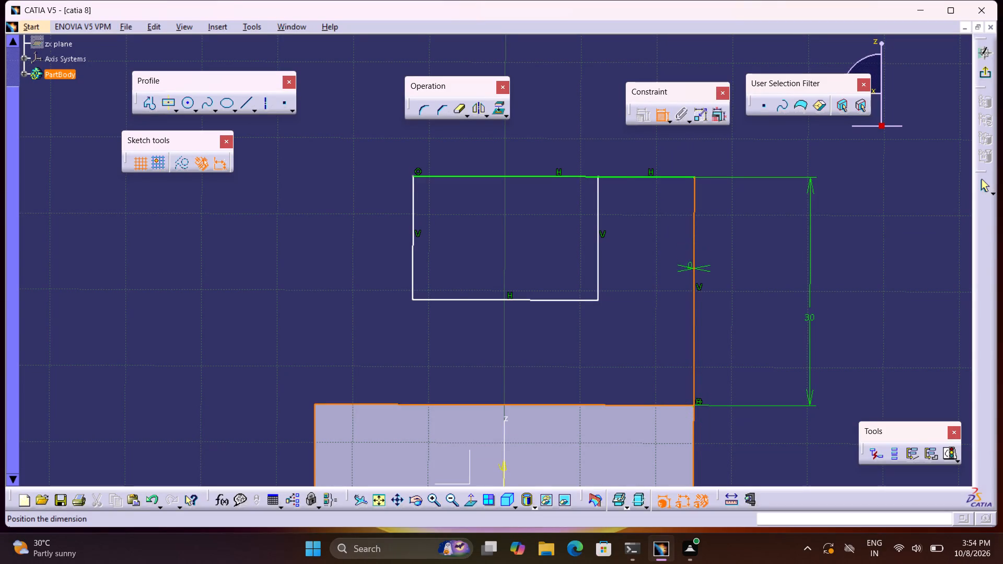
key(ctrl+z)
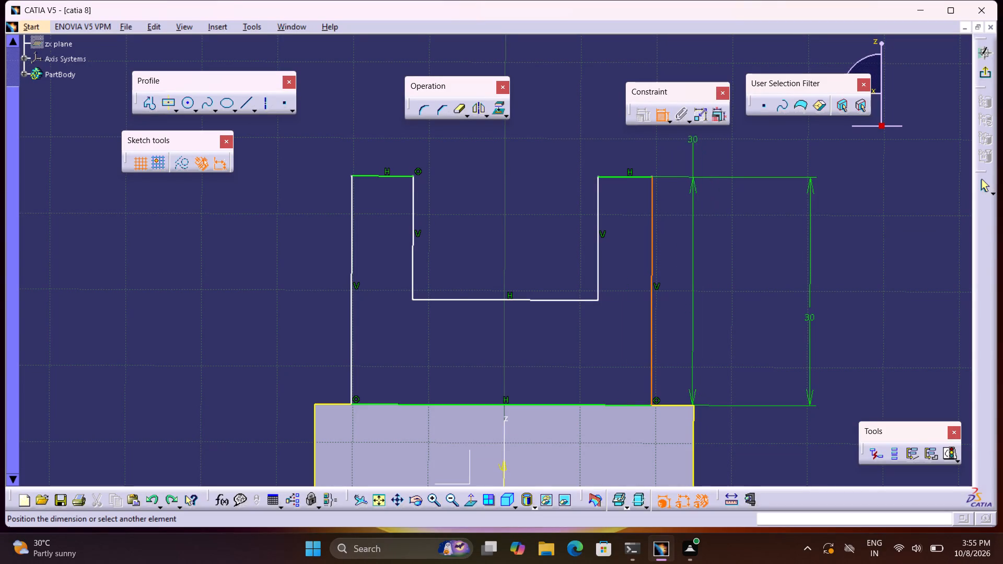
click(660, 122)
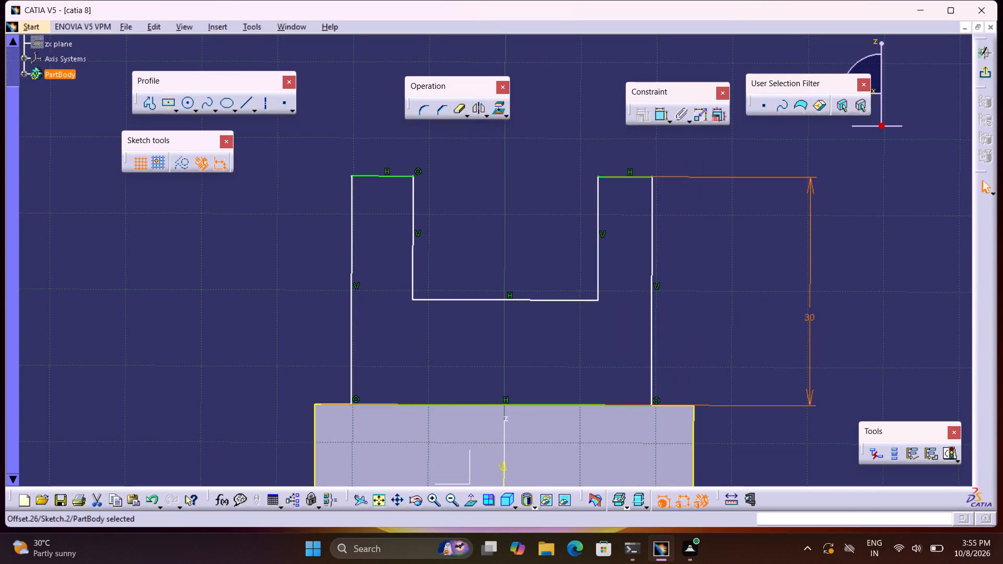
Dimension the upright's overall width between its two outer vertical sides and set it to 40 mm.
scroll(682, 350, down, 1)
middle_drag(681, 349, 681, 307)
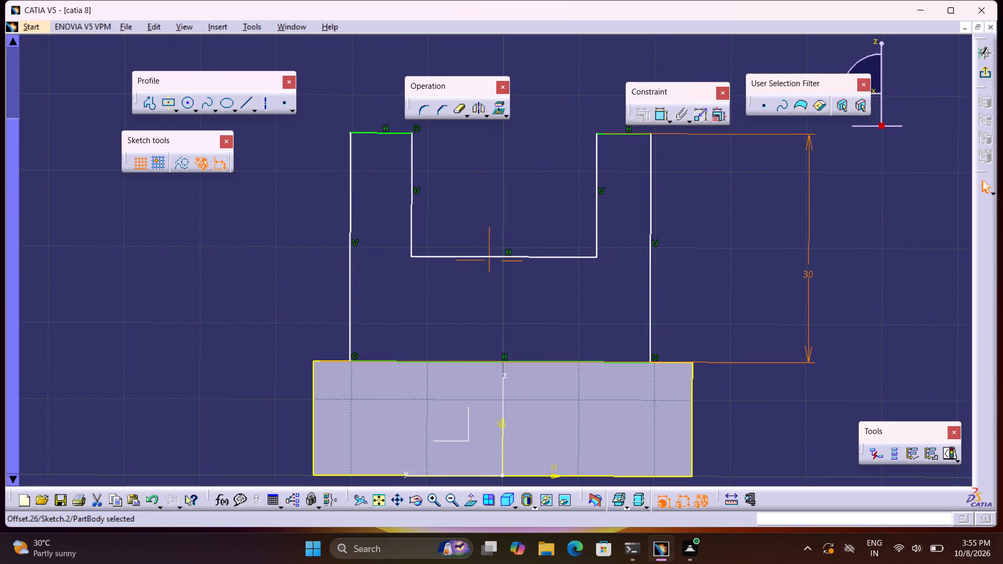
middle_drag(596, 238, 608, 350)
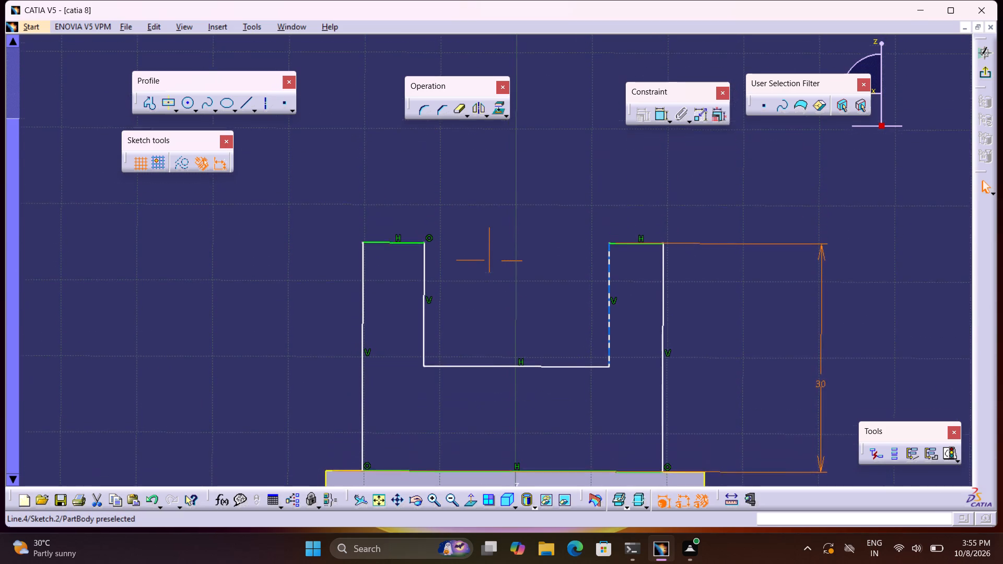
middle_drag(608, 350, 608, 387)
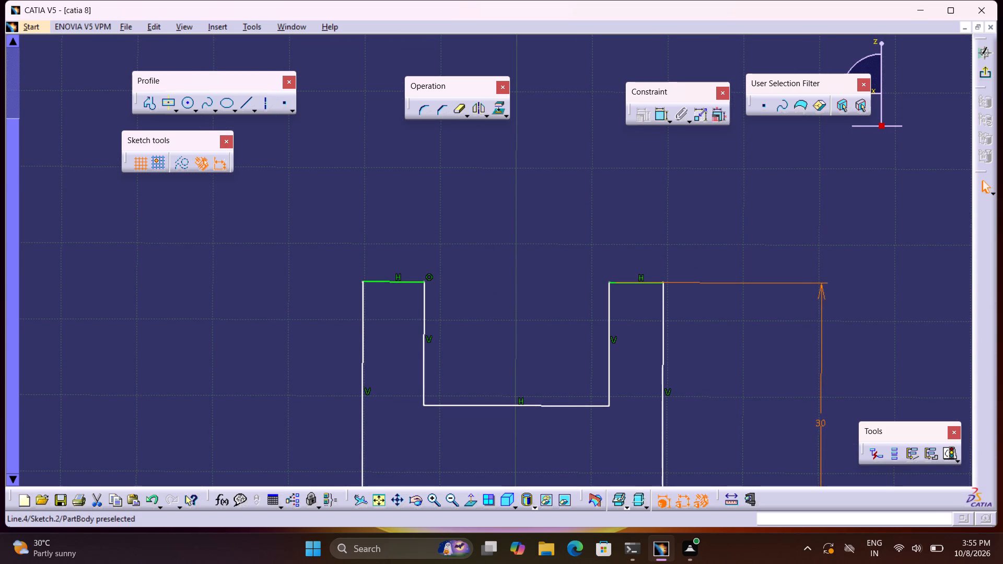
click(657, 119)
click(662, 314)
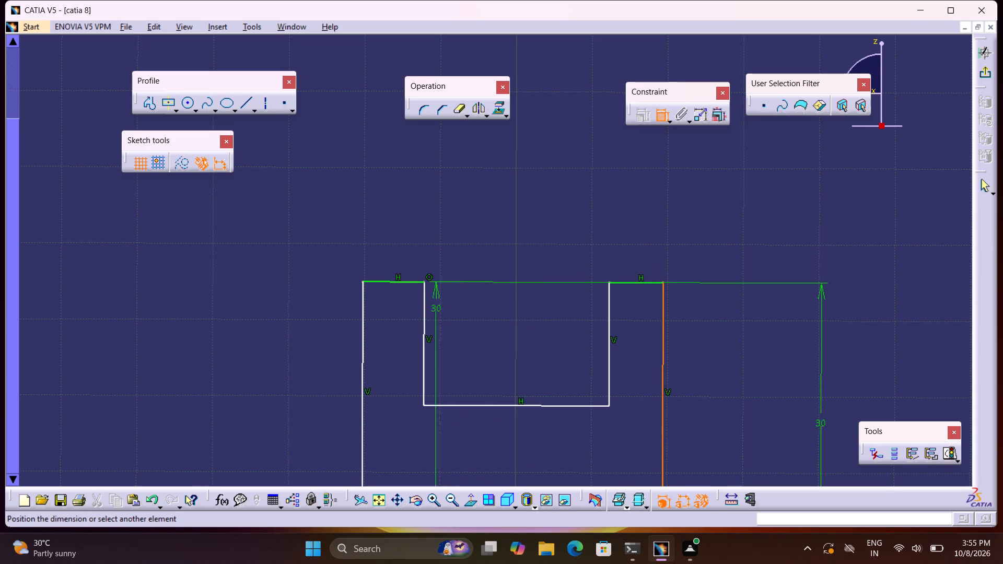
click(365, 309)
click(521, 206)
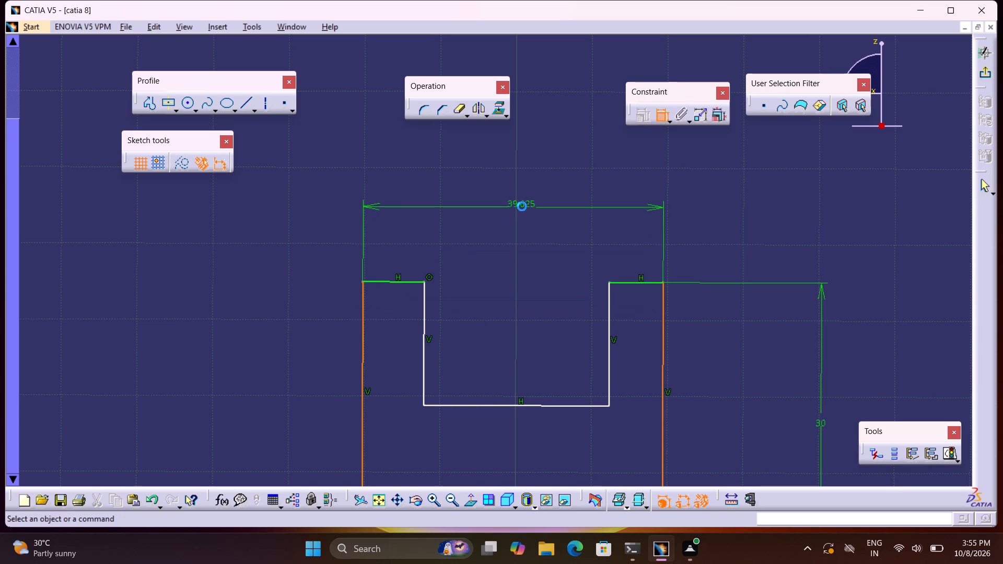
double_click(527, 202)
text(40)
key(Return)
Dimension the central slot's width between its two inner vertical sides and set it to 24 mm.
middle_drag(579, 302, 539, 202)
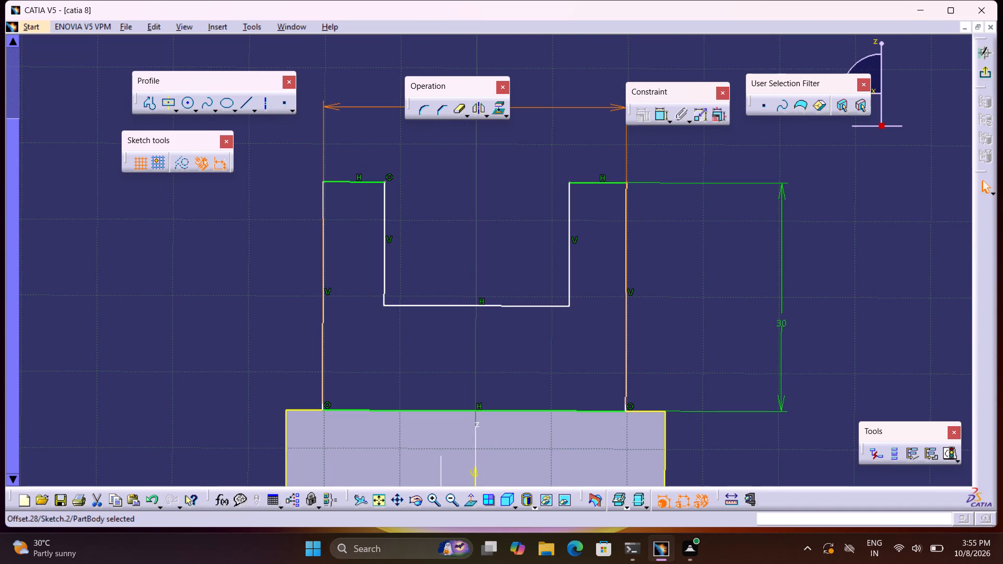
click(657, 115)
click(569, 198)
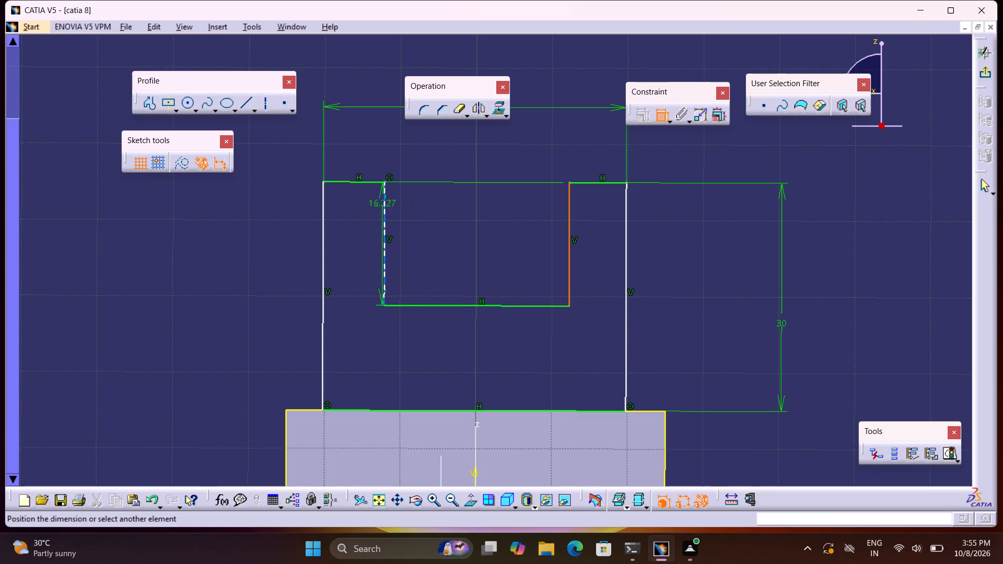
click(385, 208)
click(475, 191)
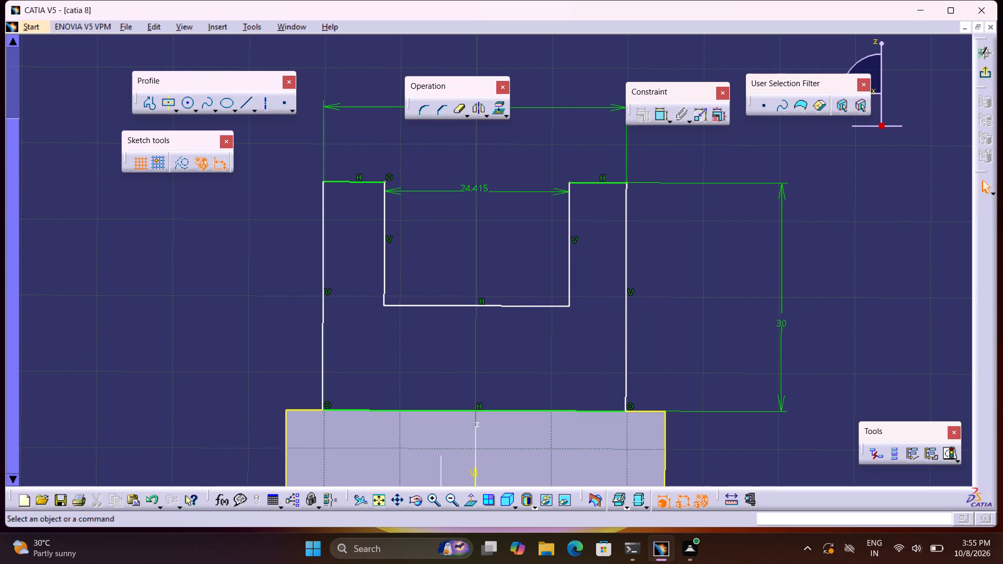
double_click(477, 185)
text(24)
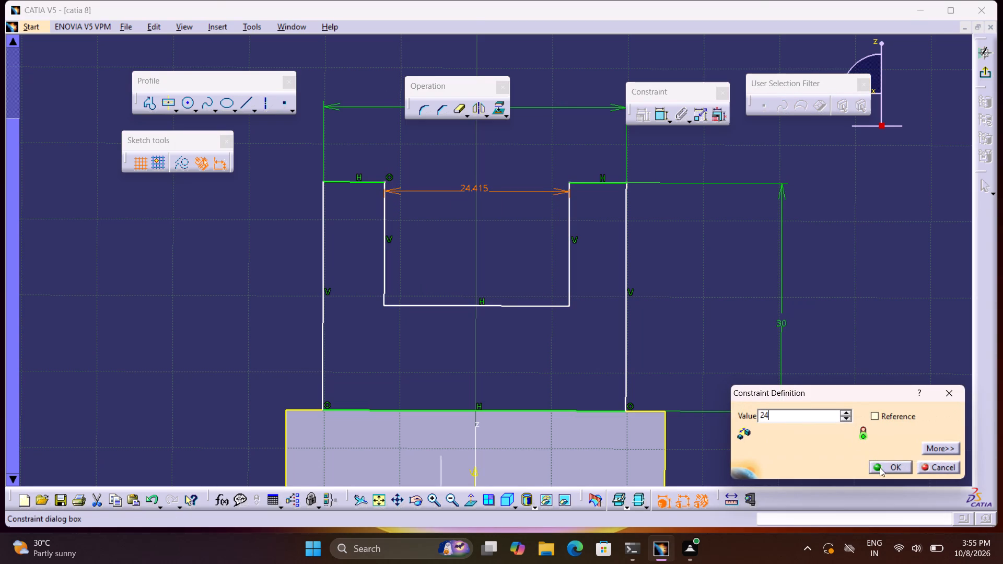
click(880, 467)
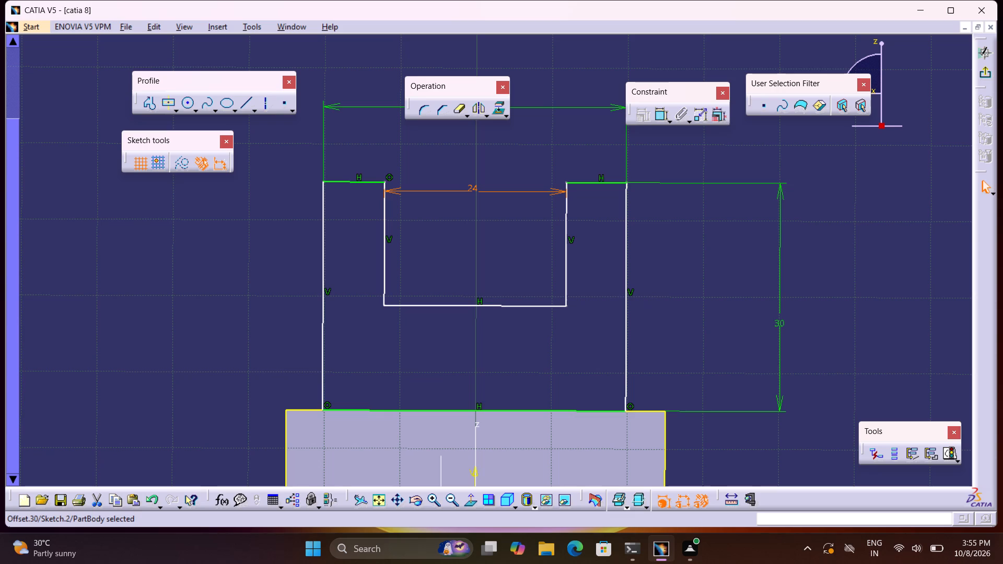
Dimension the central slot's depth along its inner vertical side, set it to 20 mm, and exit the sketch.
click(663, 117)
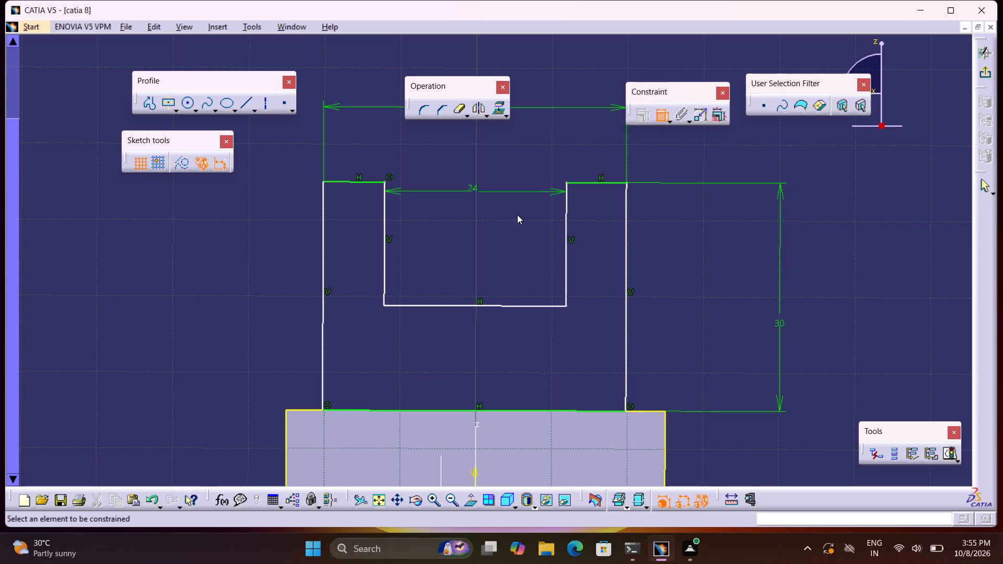
click(384, 221)
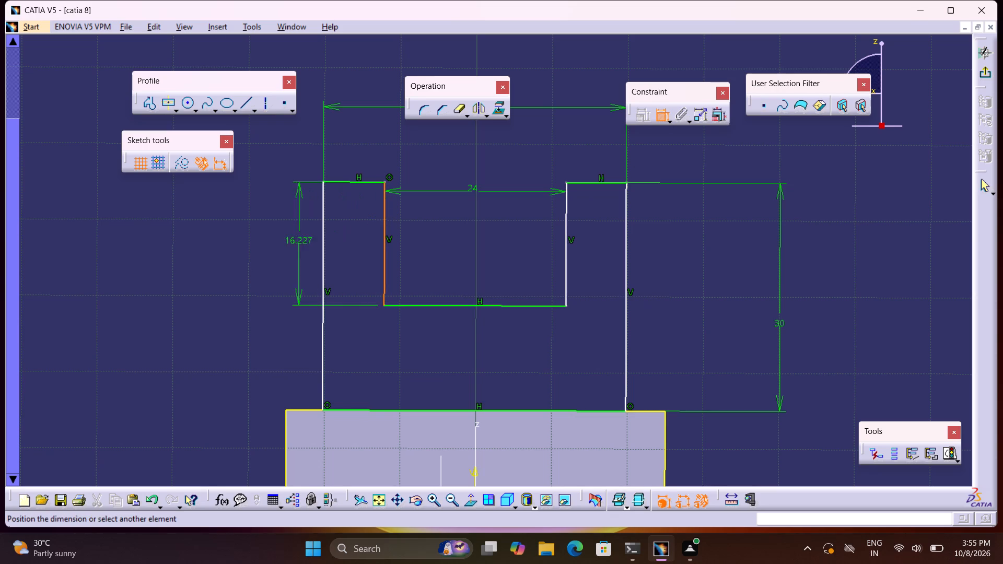
click(282, 246)
double_click(290, 242)
text(20)
key(Return)
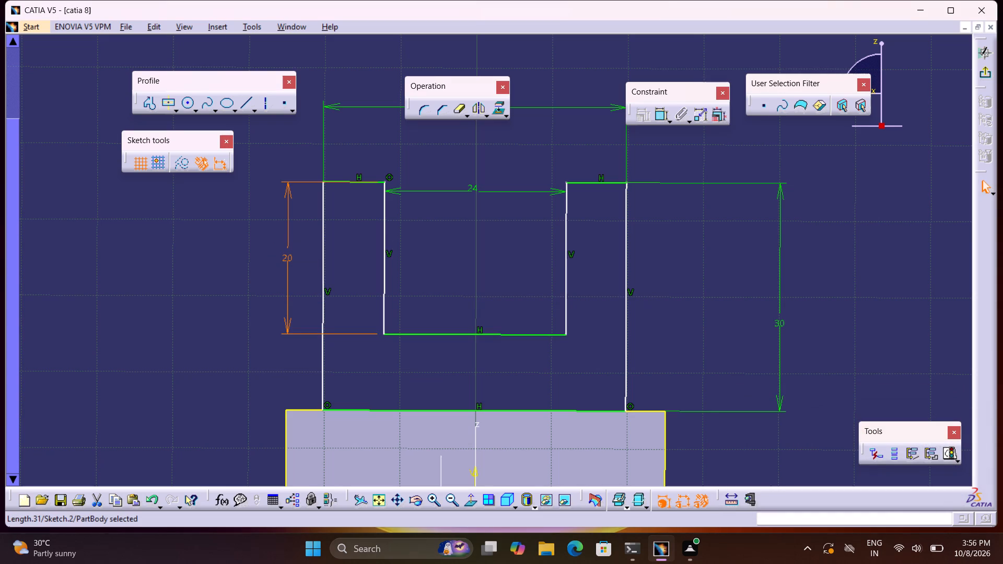
click(987, 71)
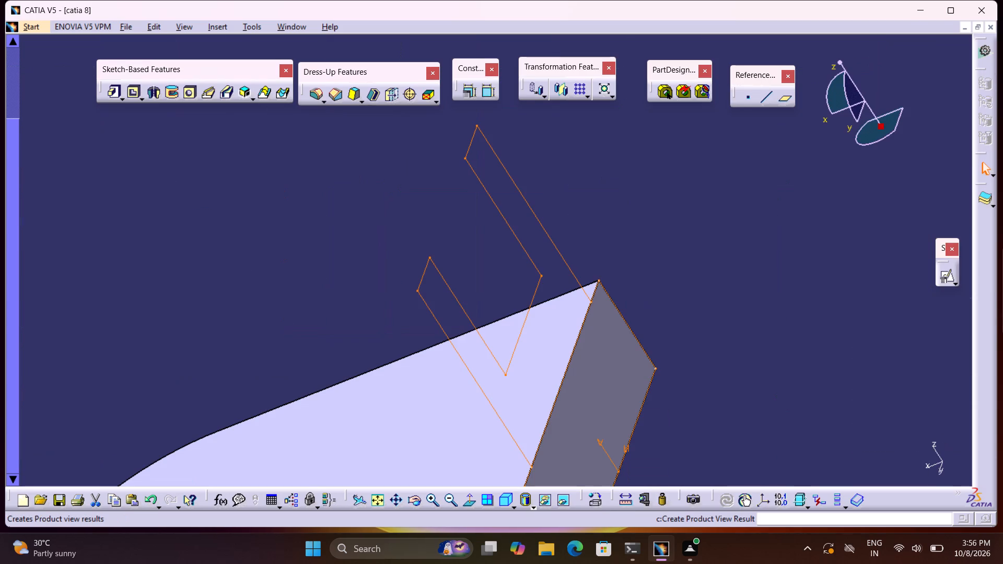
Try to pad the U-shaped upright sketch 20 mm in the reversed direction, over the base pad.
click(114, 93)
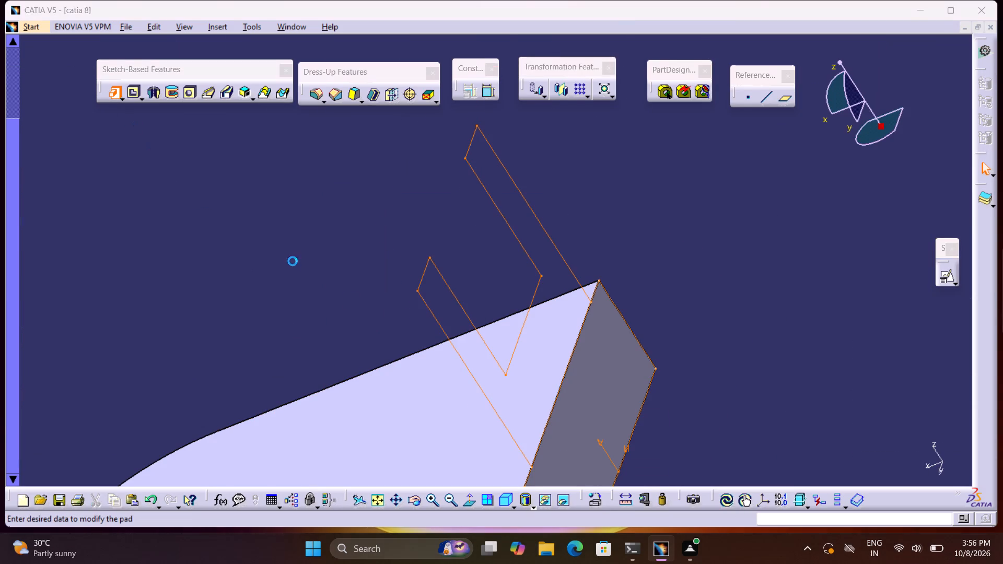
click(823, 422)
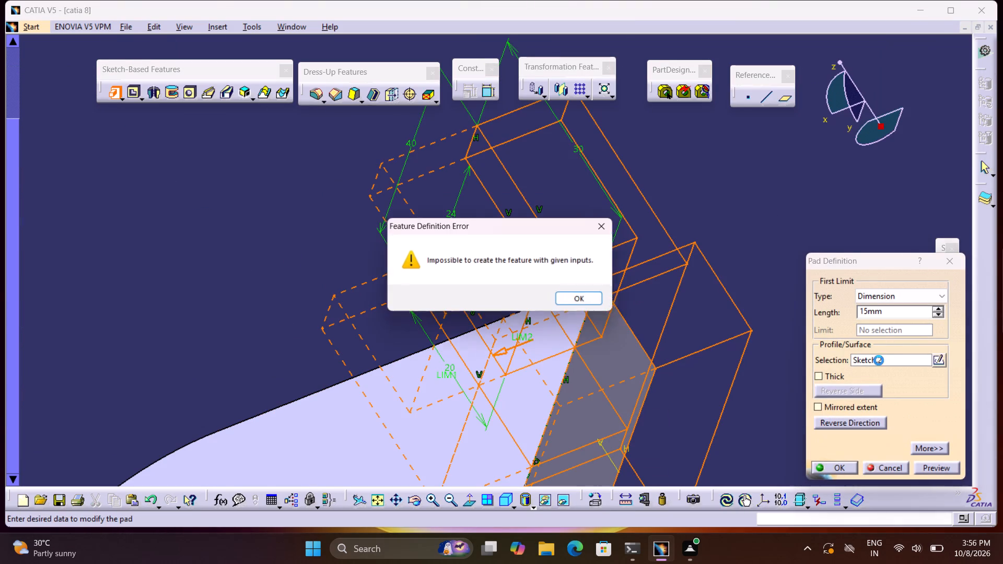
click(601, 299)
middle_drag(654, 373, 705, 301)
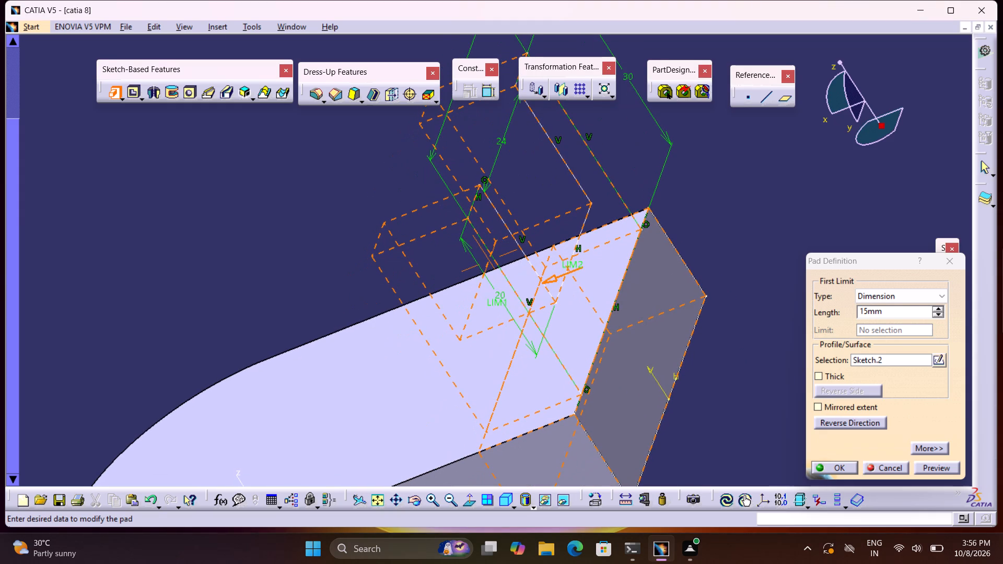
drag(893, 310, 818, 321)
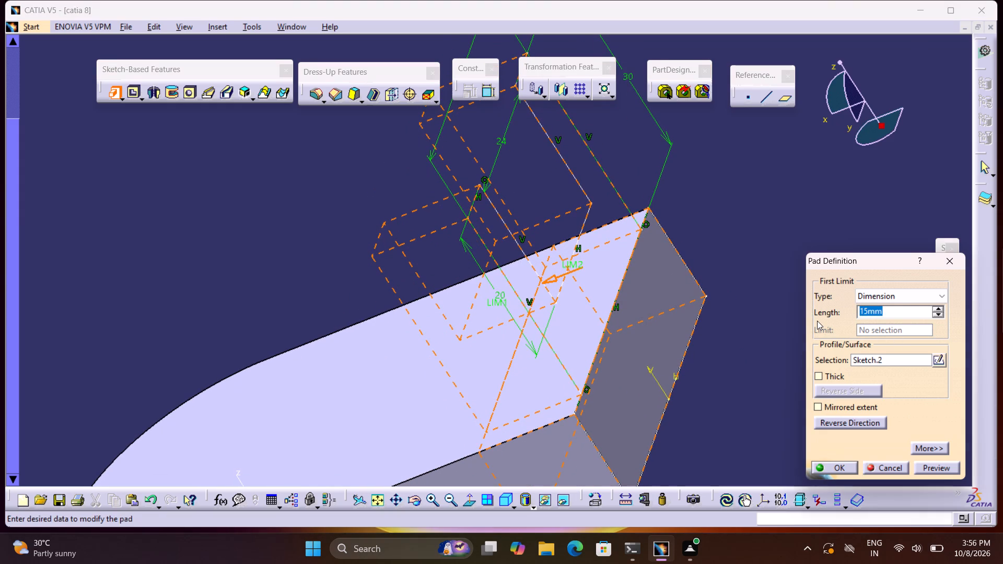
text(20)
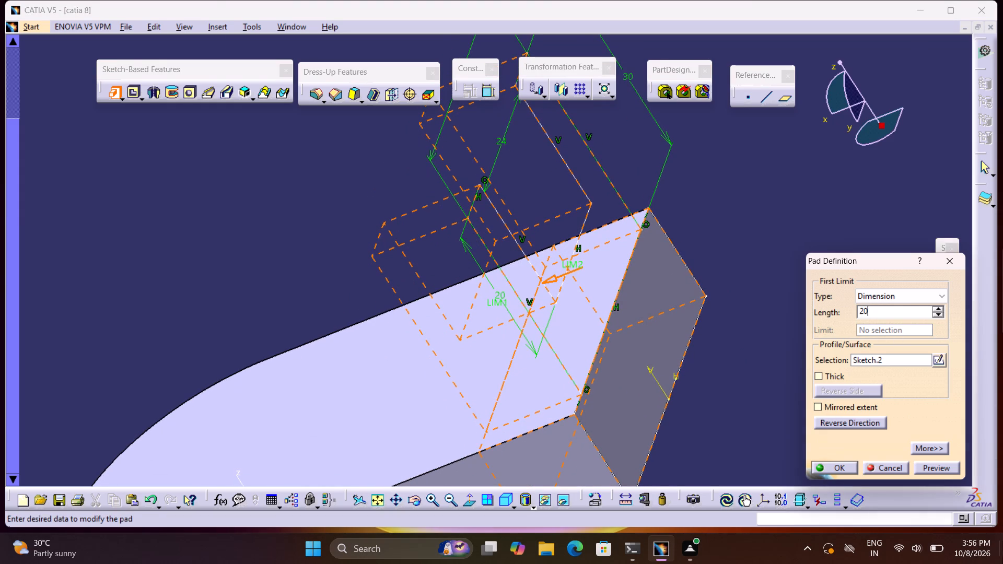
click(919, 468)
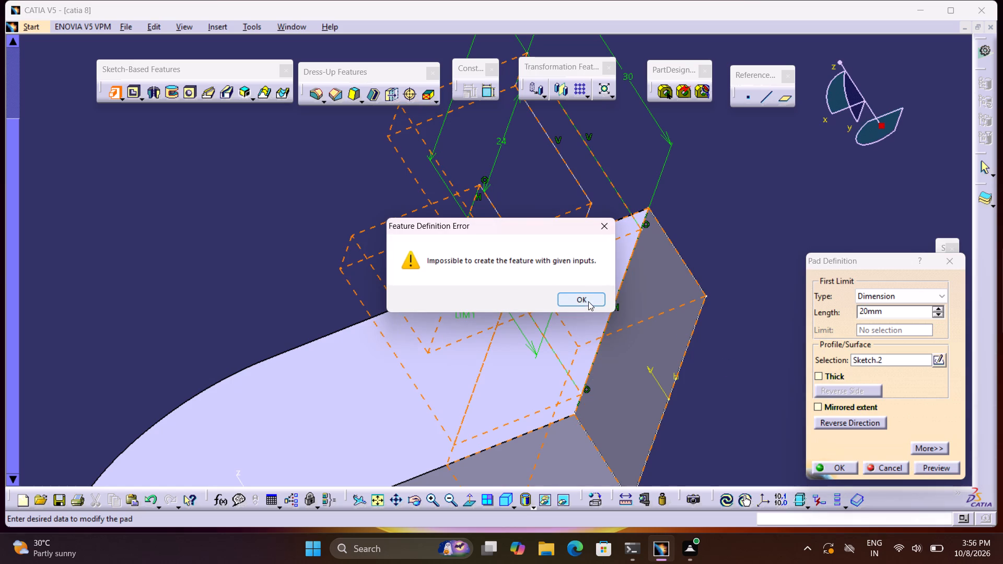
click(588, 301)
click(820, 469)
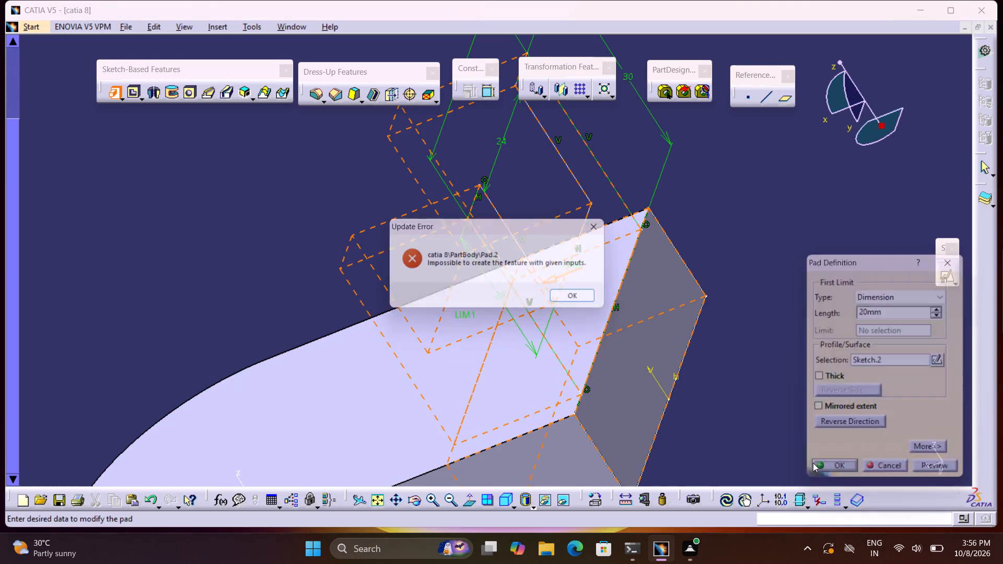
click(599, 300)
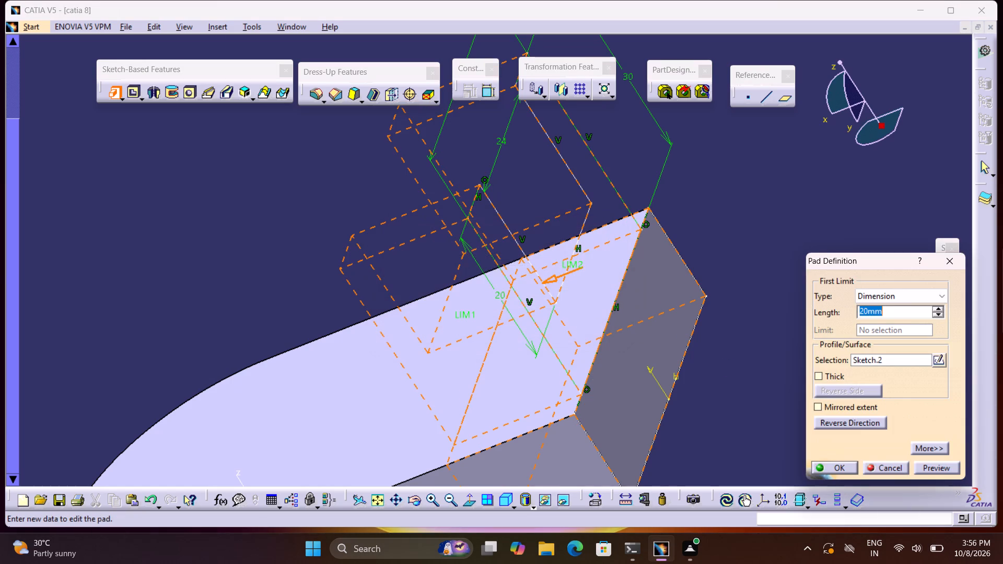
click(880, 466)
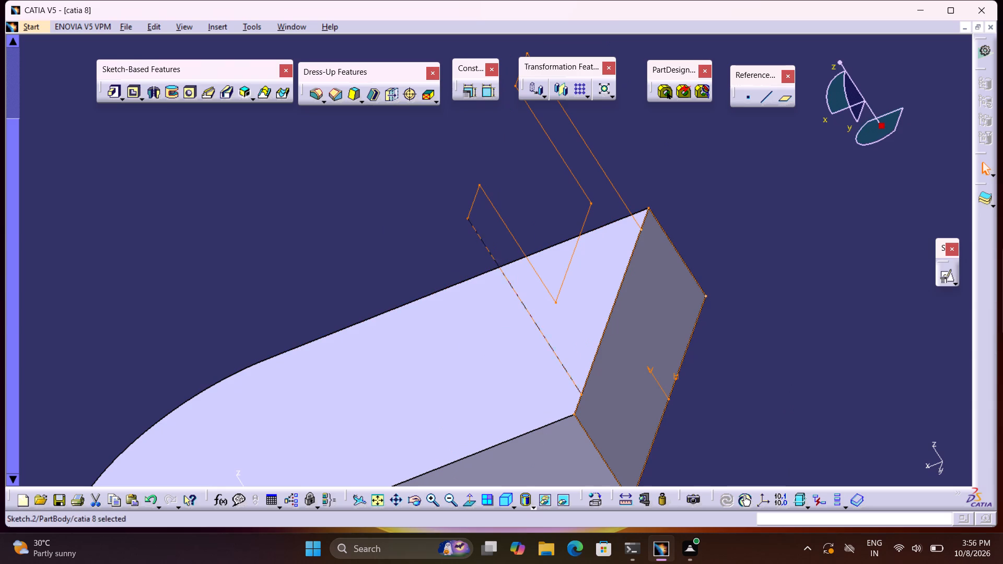
Reopen the upright's sketch, delete the projected outline of the base pad's end face, and exit the sketch.
double_click(491, 253)
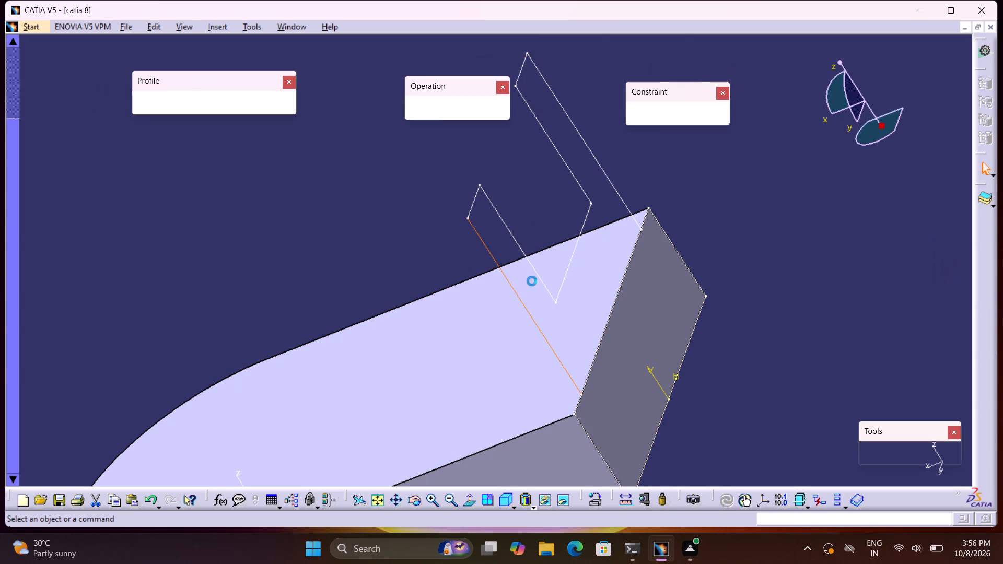
middle_drag(640, 274, 591, 234)
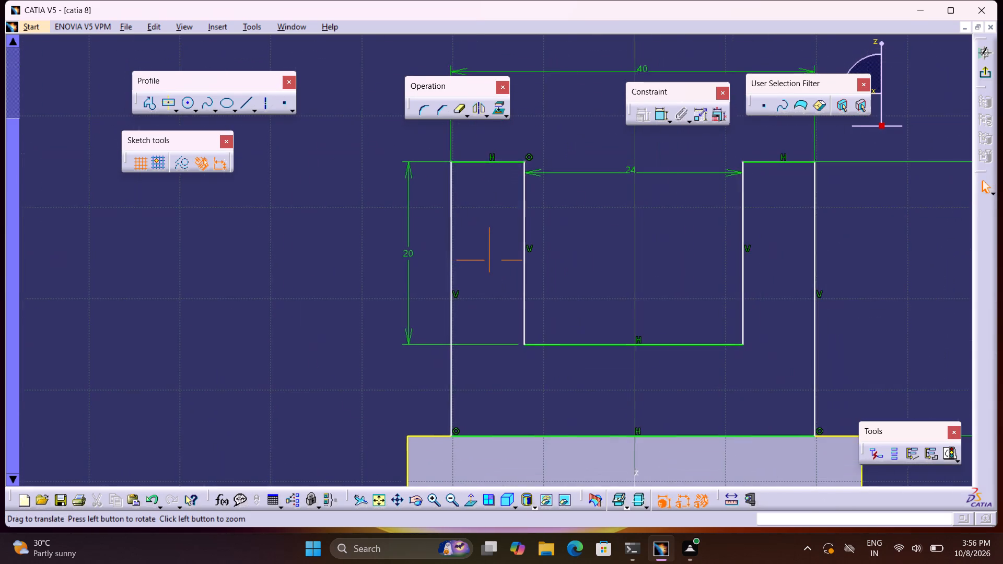
right_click(591, 234)
middle_drag(591, 234, 597, 292)
key(Escape)
key(Escape)
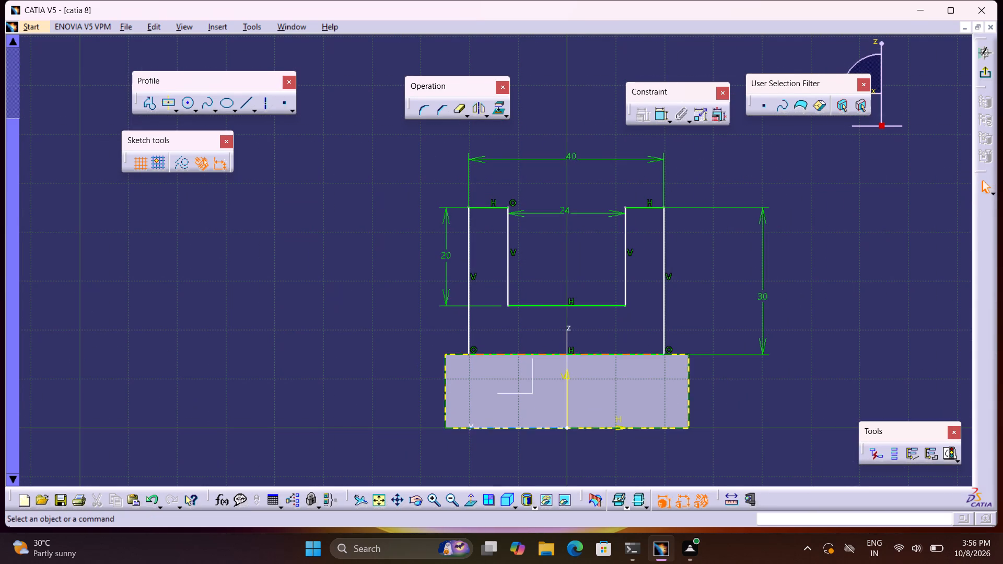
click(454, 355)
key(Delete)
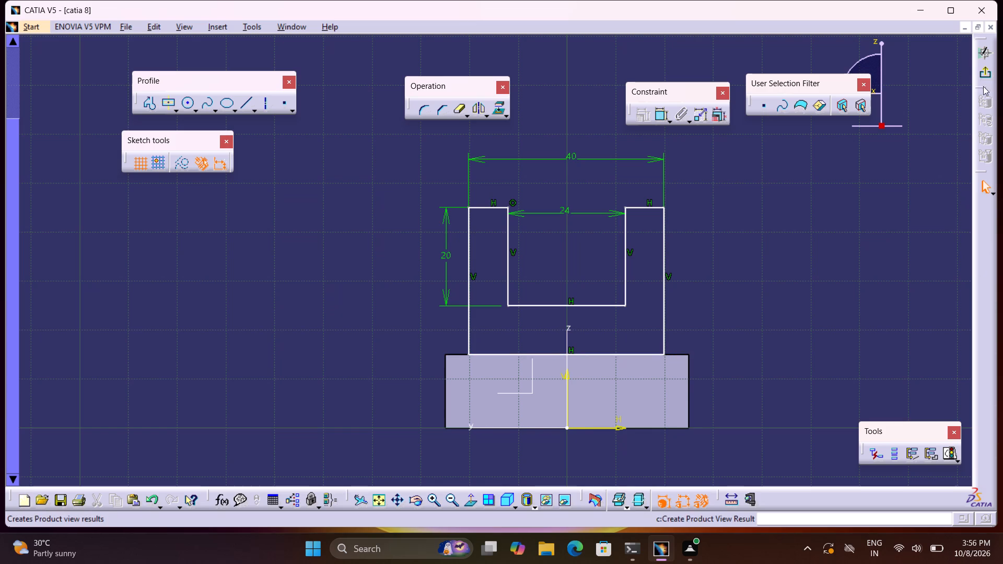
click(983, 73)
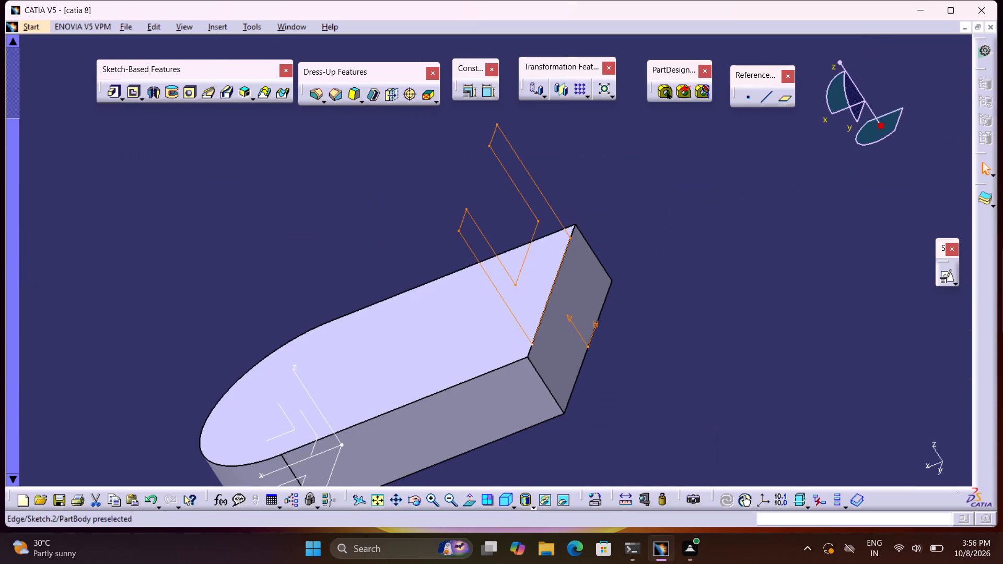
Pad the U-shaped upright sketch 20 mm in the reversed direction, over the base pad.
click(110, 90)
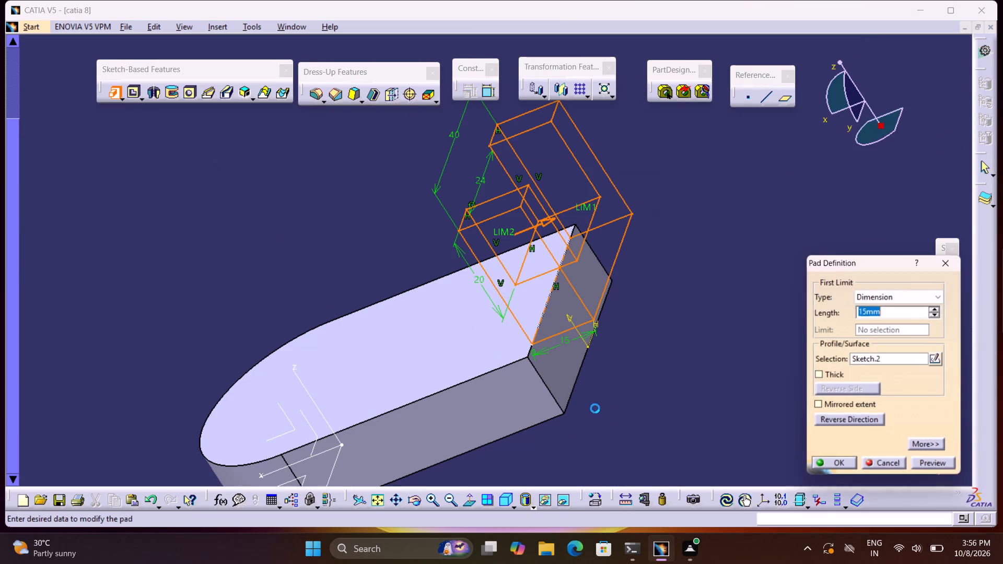
click(820, 421)
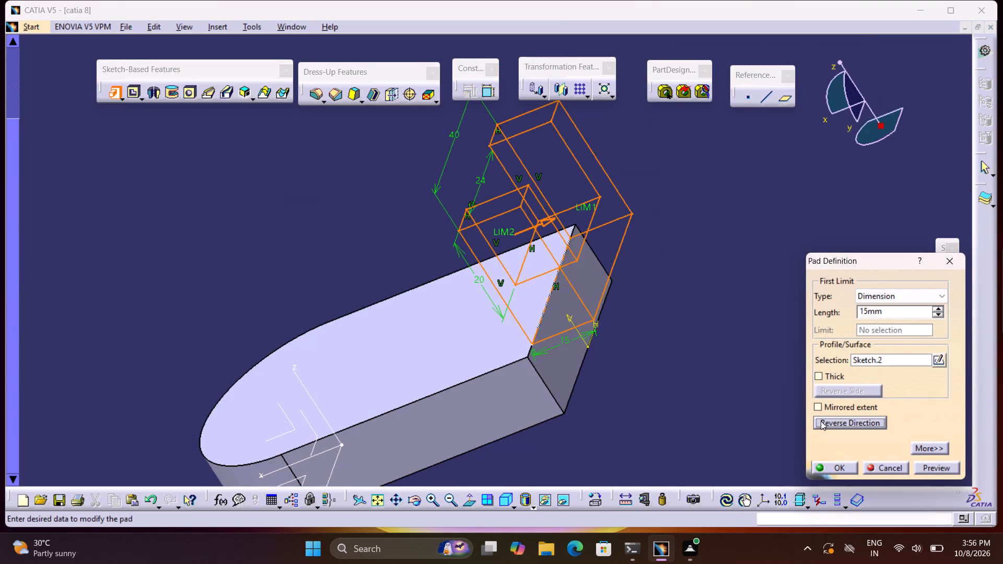
drag(886, 310, 812, 310)
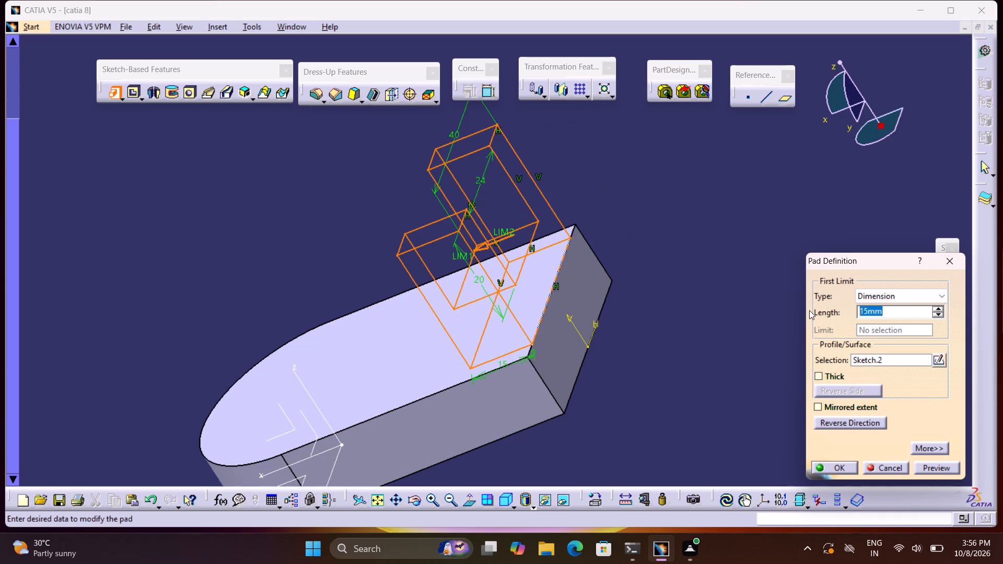
text(20)
click(850, 464)
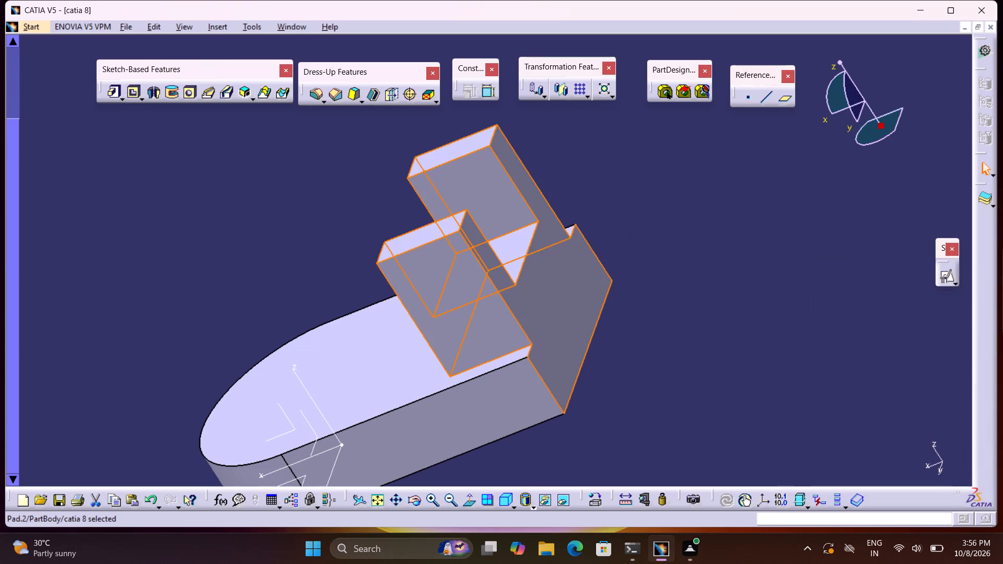
click(806, 419)
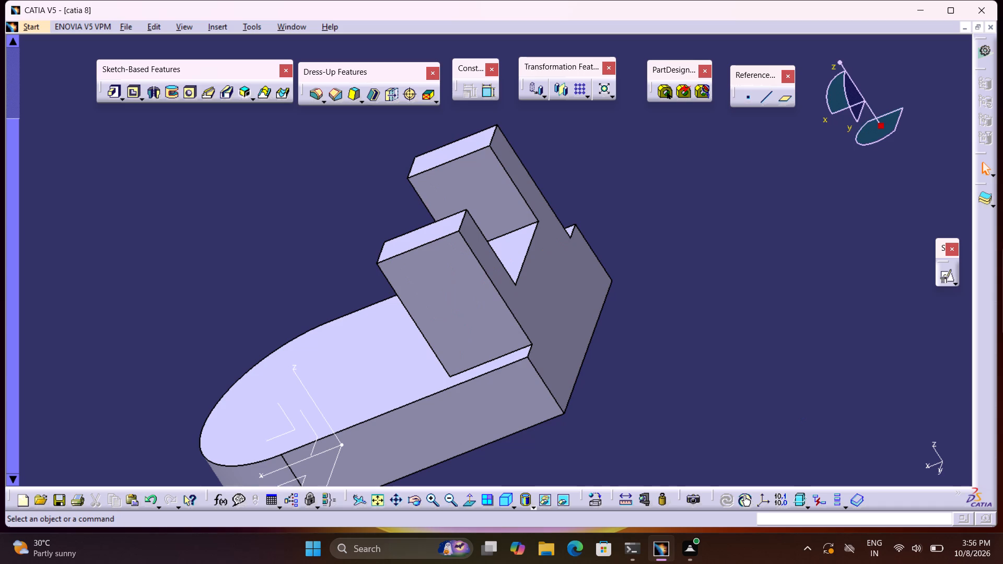
Create a blind hole of 30 mm diameter on the base pad's top face, concentric with its rounded end.
middle_drag(723, 415, 724, 415)
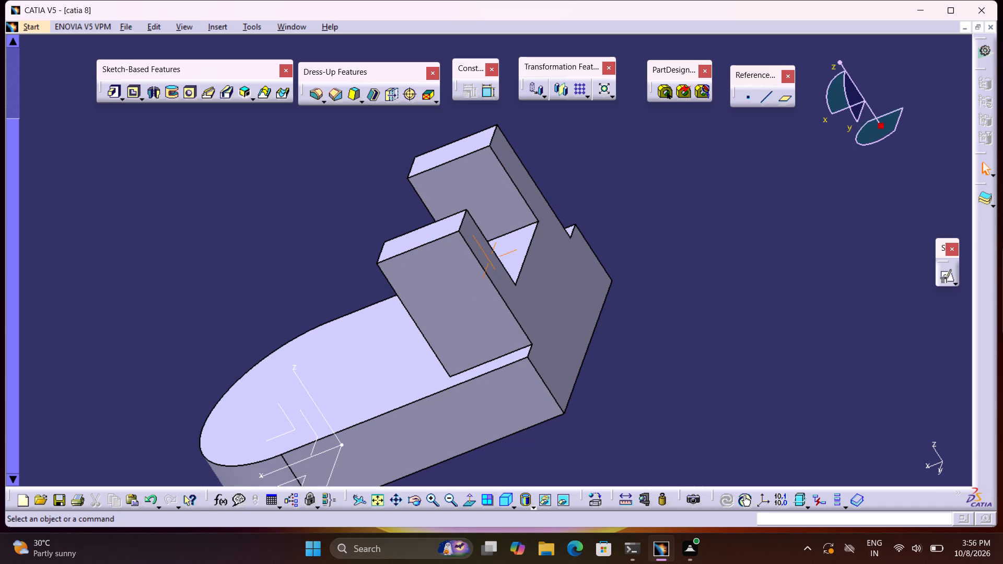
middle_drag(724, 415, 833, 318)
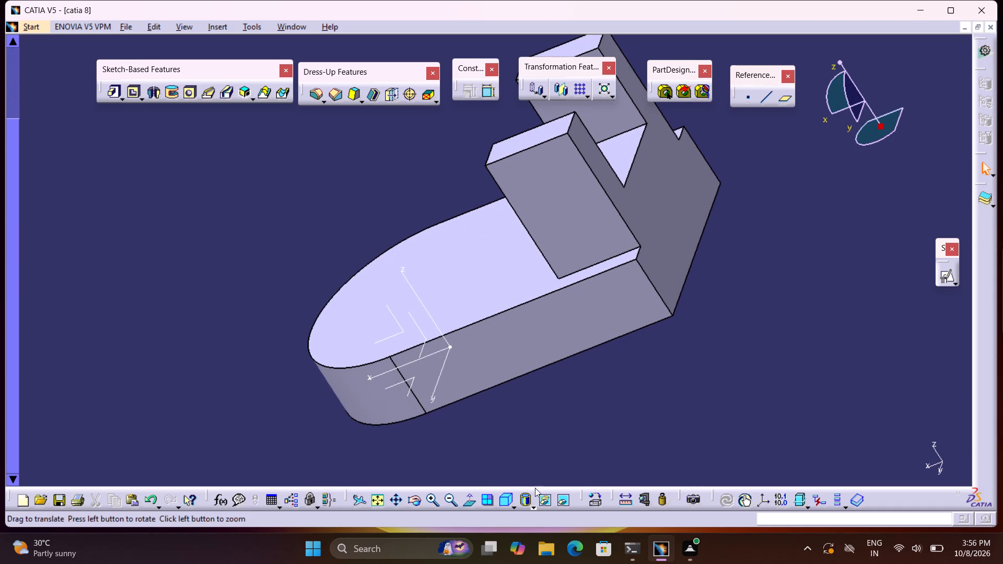
click(510, 495)
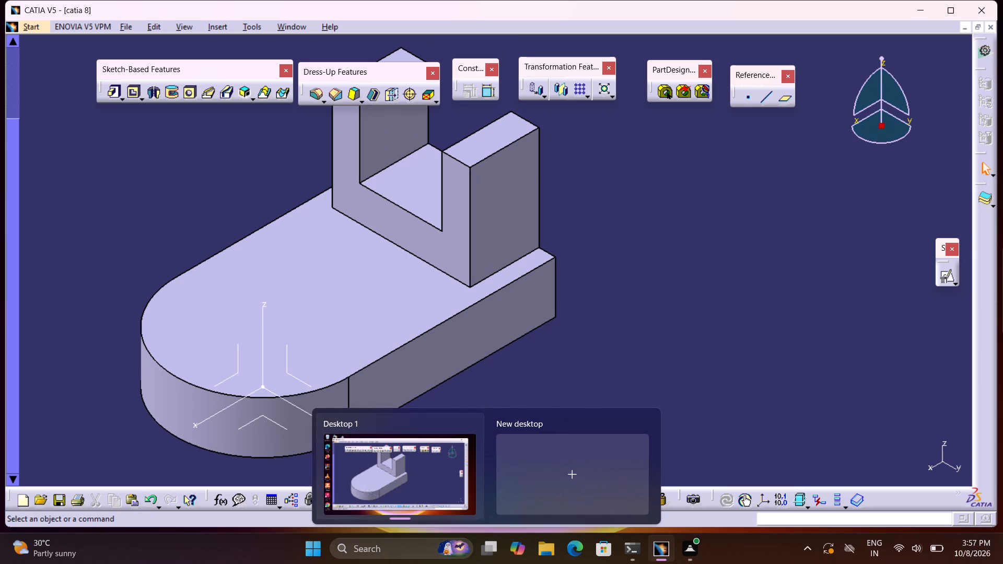
middle_drag(576, 367, 736, 346)
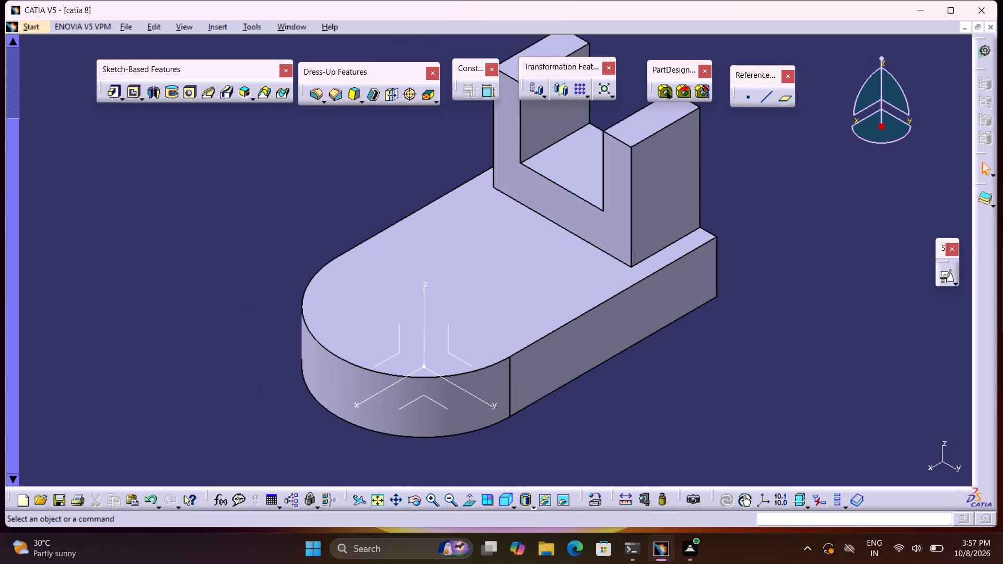
click(191, 93)
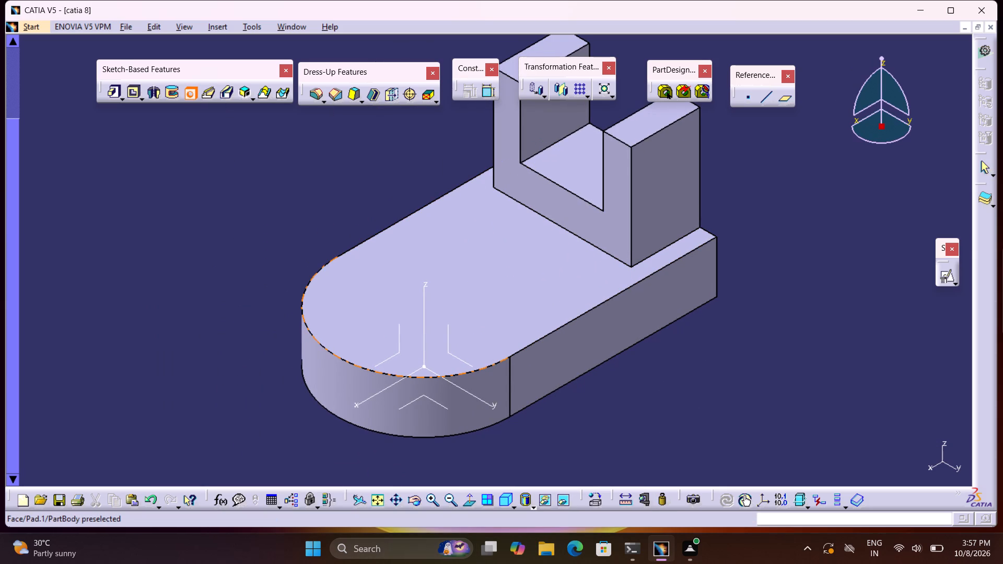
click(317, 340)
click(374, 325)
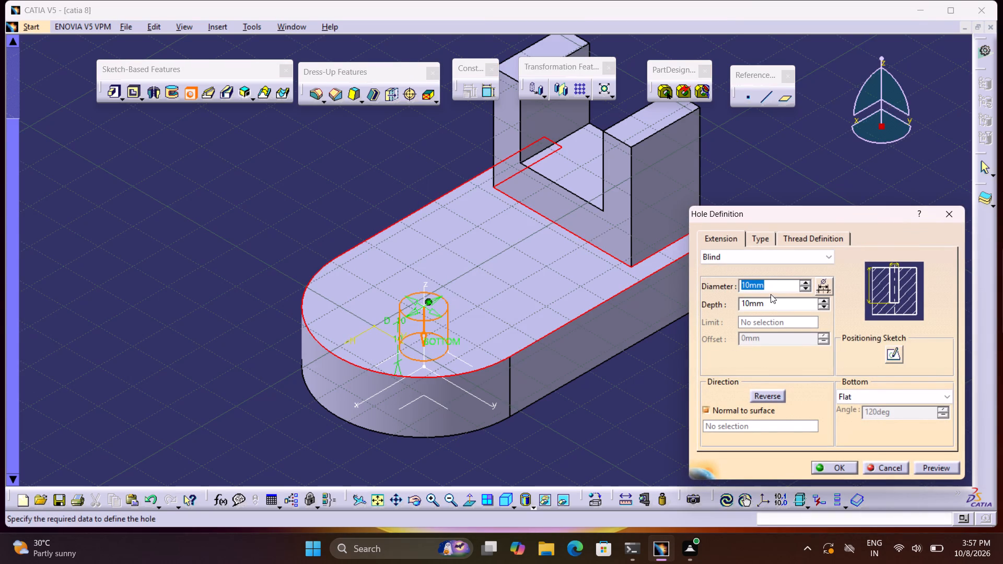
text(30)
click(941, 466)
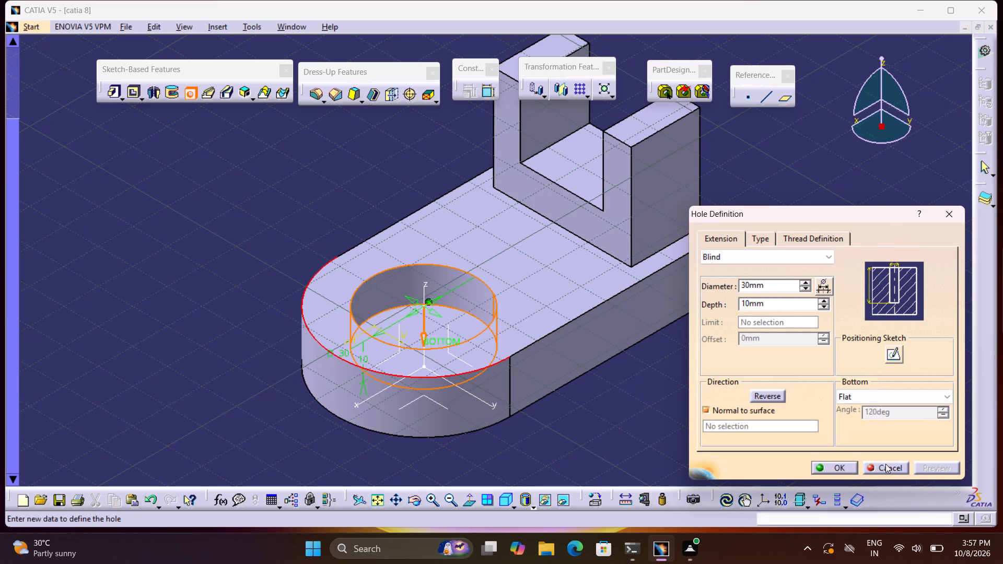
click(835, 469)
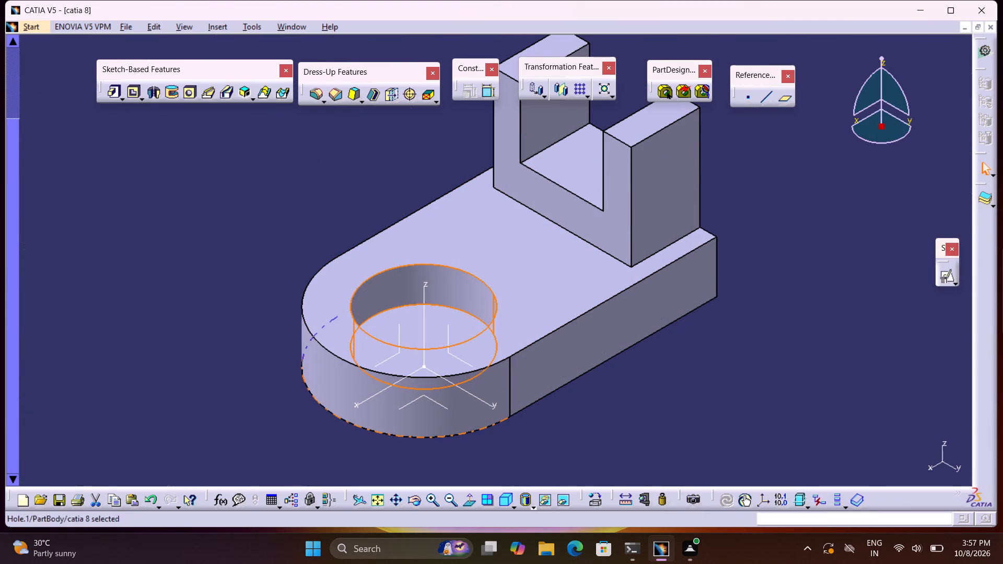
click(578, 426)
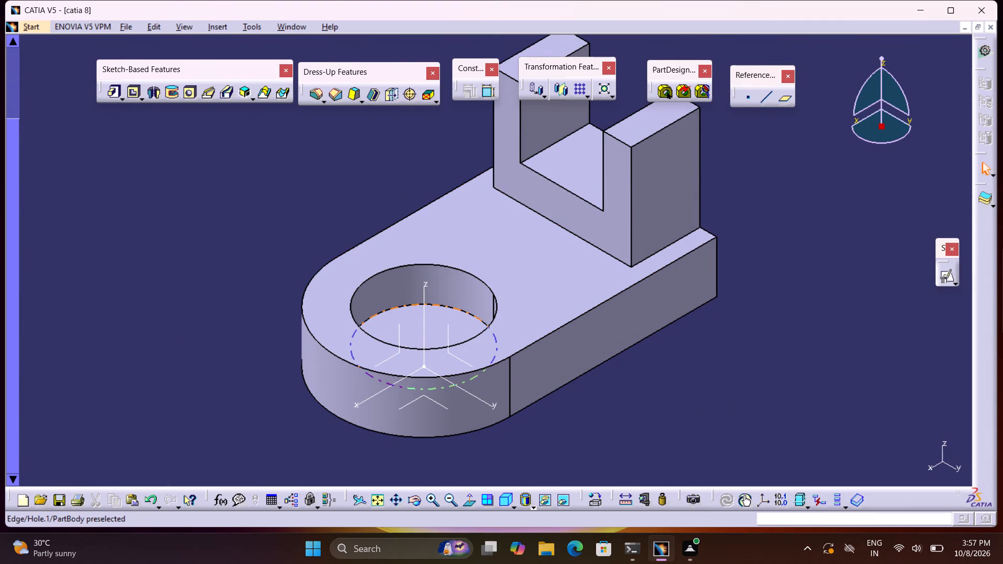
Change the extension of the hole in the rounded end to Up To Next.
scroll(87, 197, up, 4)
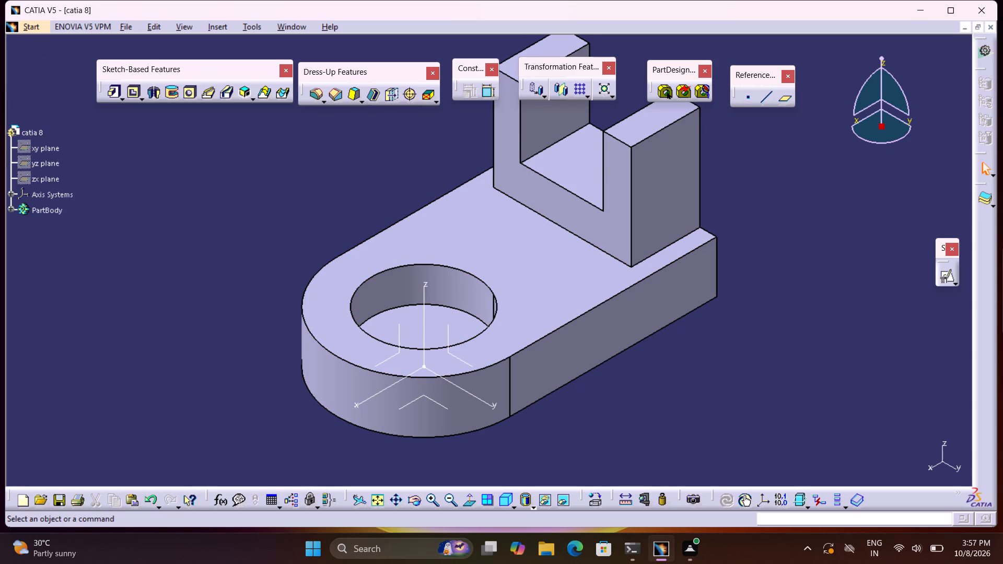
click(12, 209)
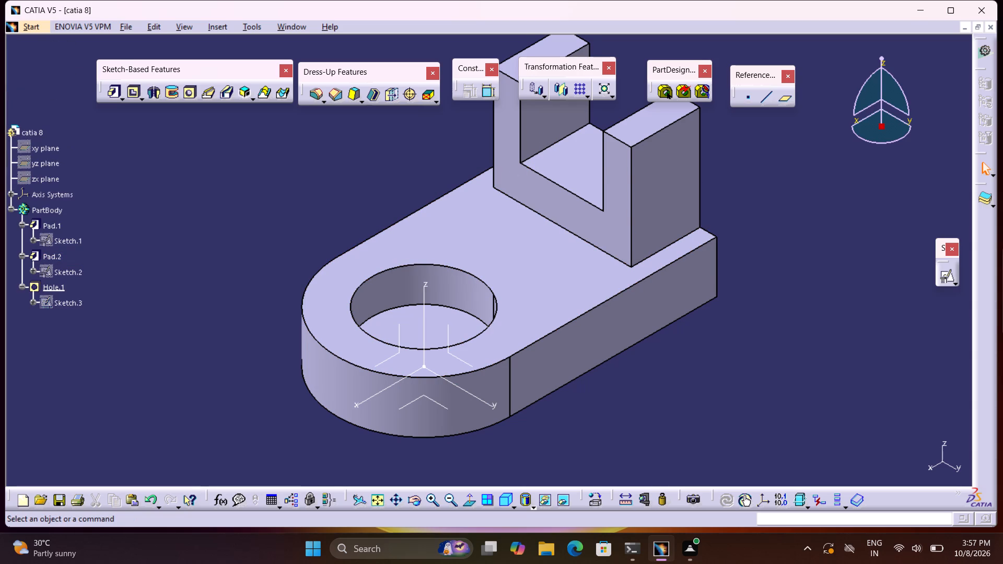
double_click(55, 288)
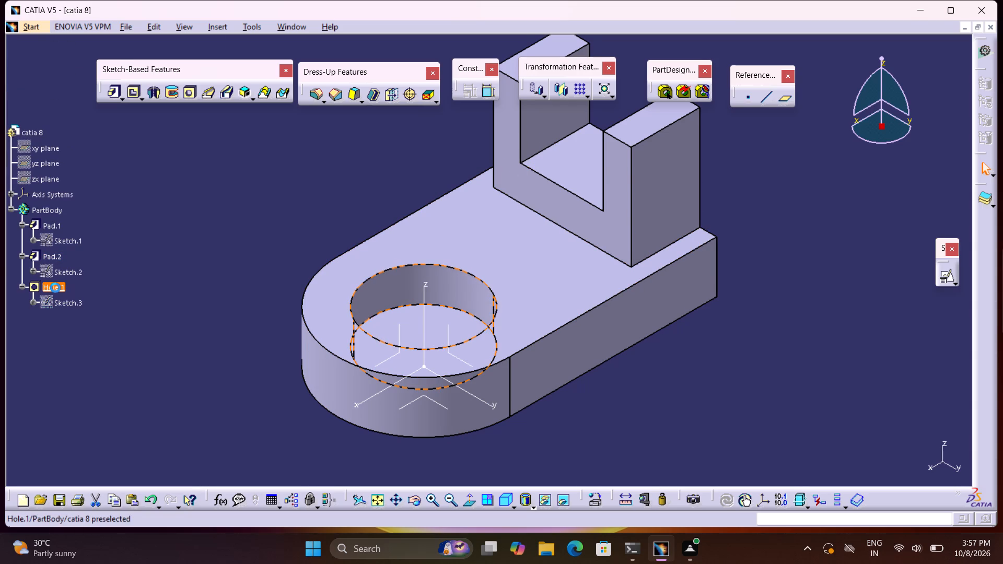
click(751, 260)
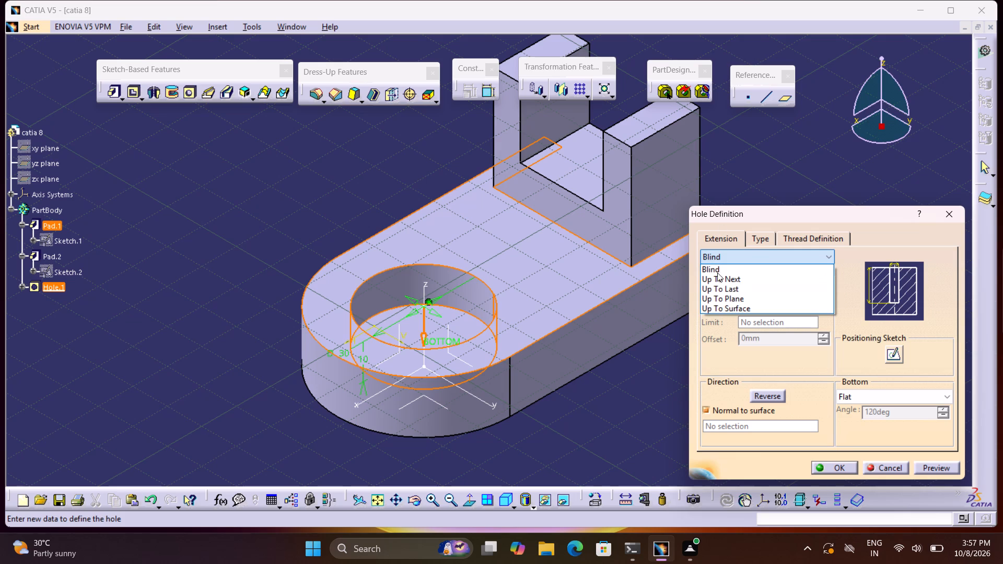
click(718, 279)
click(824, 467)
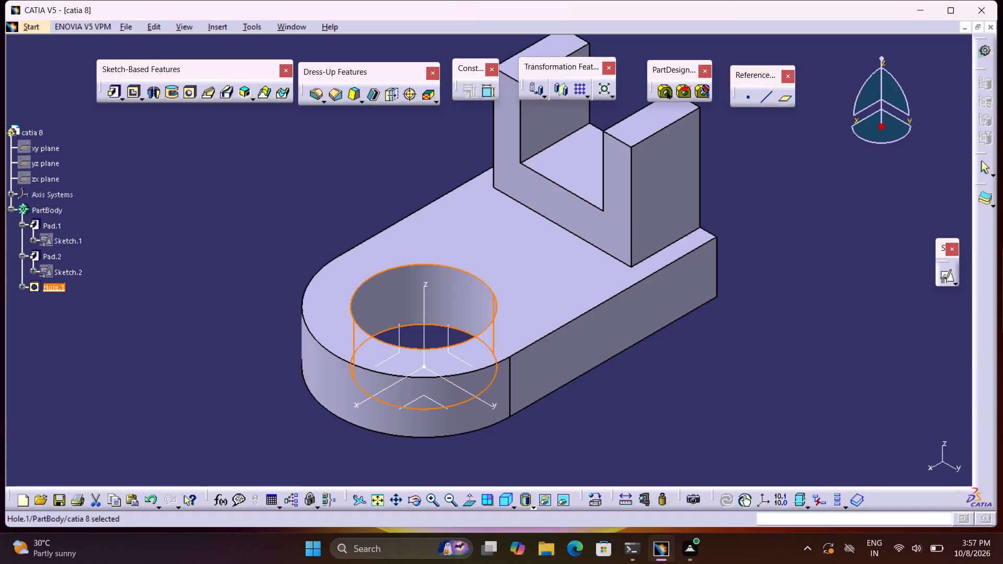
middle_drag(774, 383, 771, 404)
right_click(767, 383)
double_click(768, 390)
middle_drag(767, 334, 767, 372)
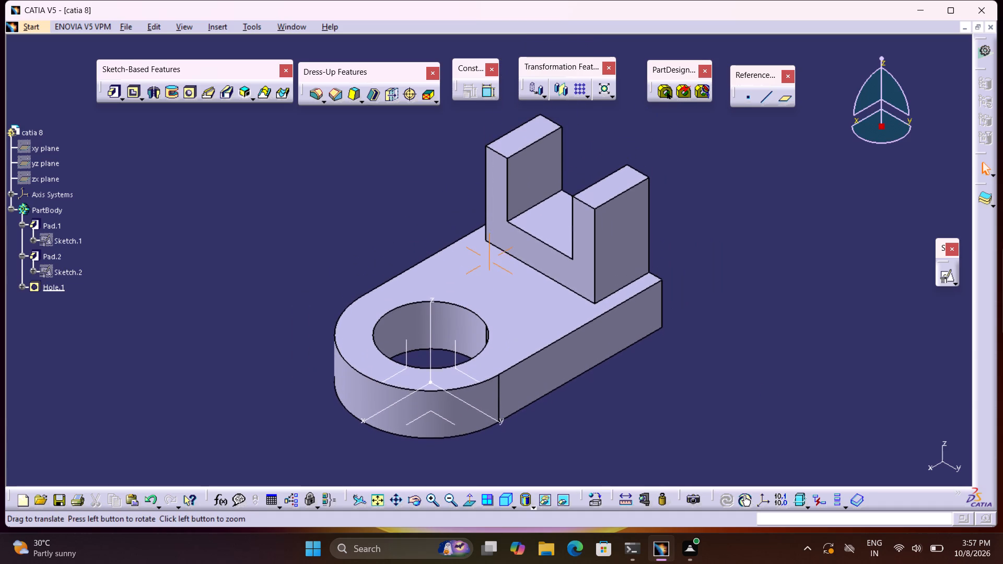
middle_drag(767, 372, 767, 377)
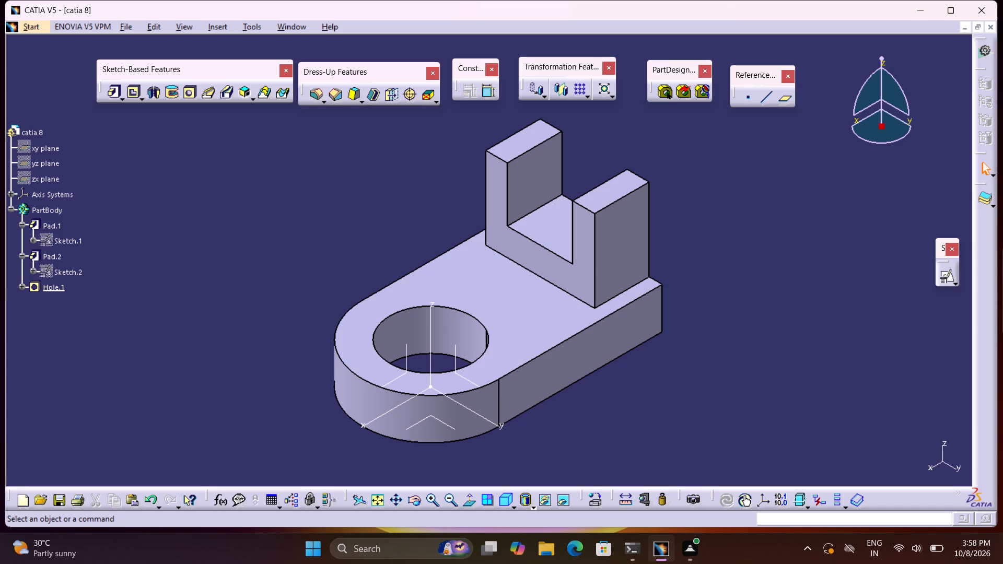
Reopen the U-shaped upright's sketch and examine its profile, dimensions and position on the base pad.
double_click(60, 265)
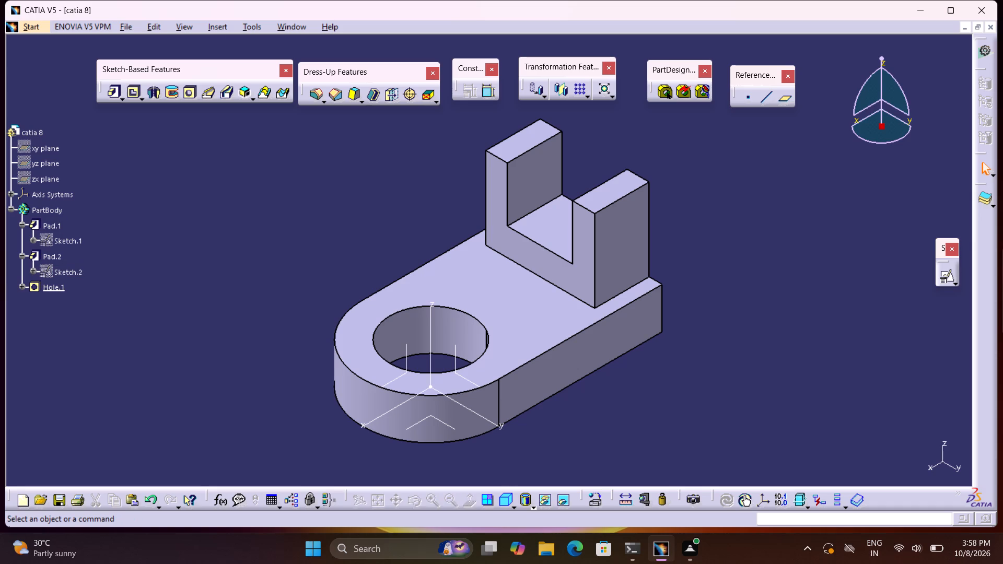
double_click(62, 272)
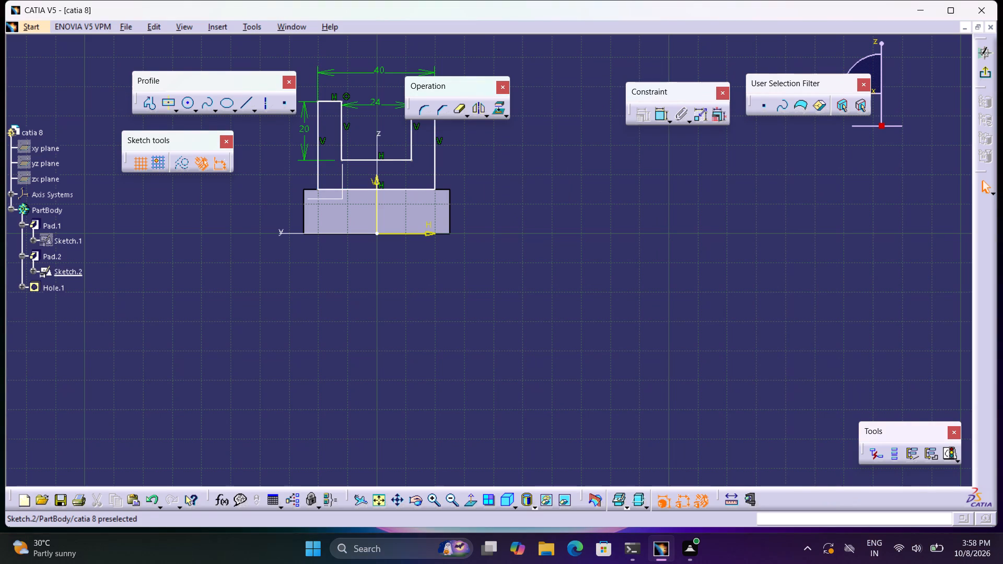
middle_drag(289, 323, 318, 405)
middle_click(318, 405)
middle_drag(582, 258, 484, 394)
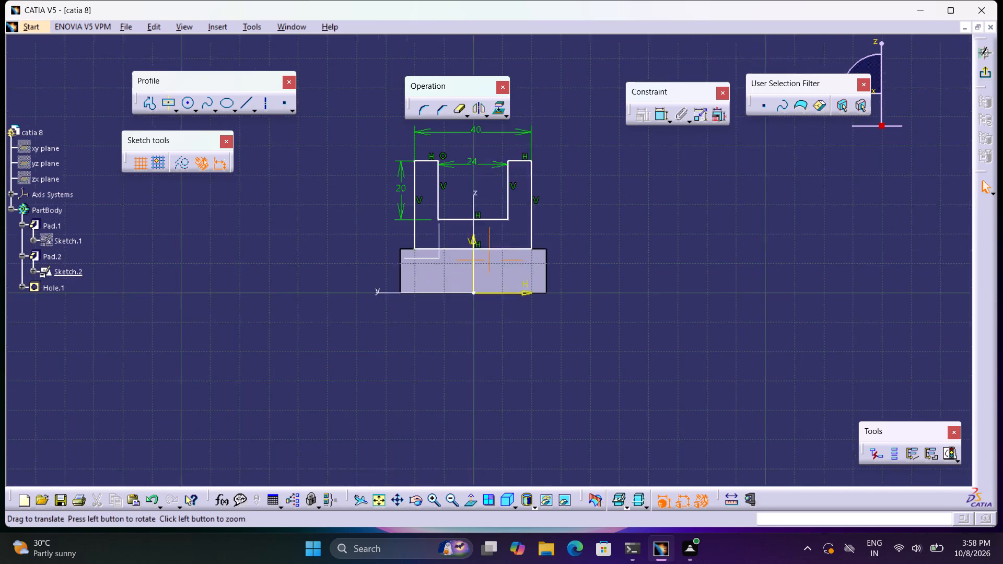
middle_drag(484, 394, 493, 407)
right_click(492, 406)
middle_drag(493, 407, 492, 368)
middle_click(492, 368)
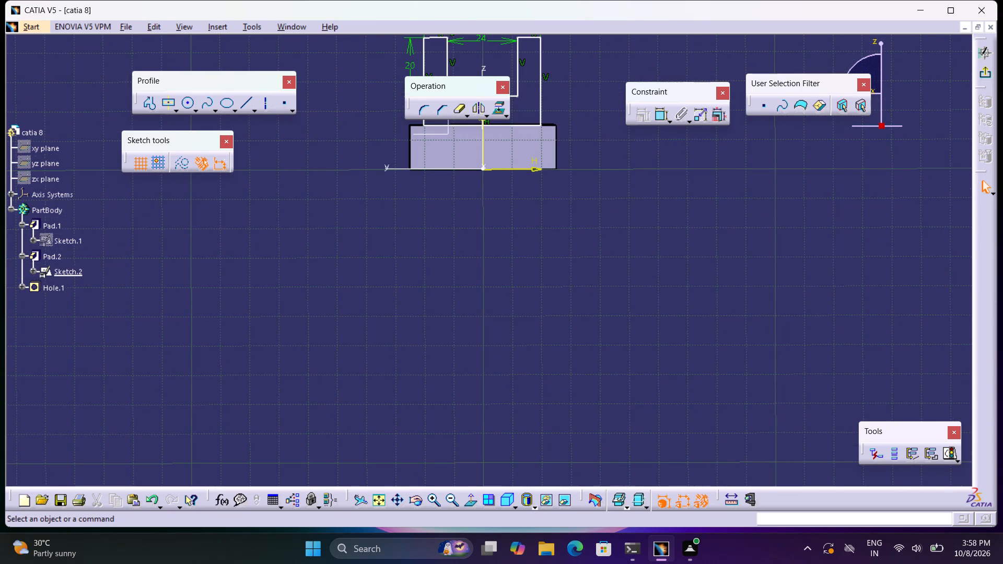
middle_drag(500, 358, 529, 330)
right_click(535, 410)
middle_drag(559, 287, 558, 378)
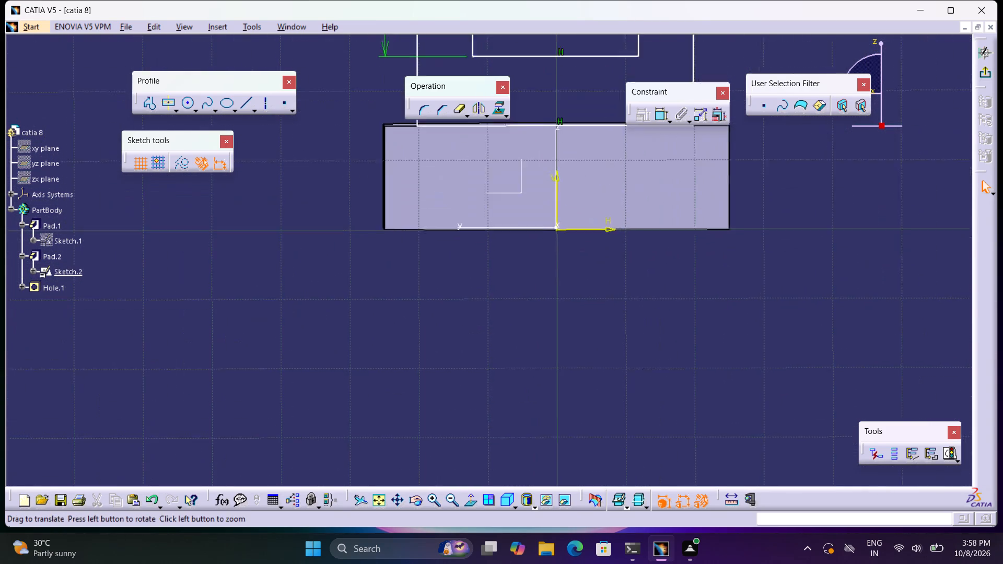
middle_drag(558, 378, 517, 484)
scroll(583, 283, up, 1)
middle_drag(584, 281, 572, 321)
scroll(571, 321, down, 2)
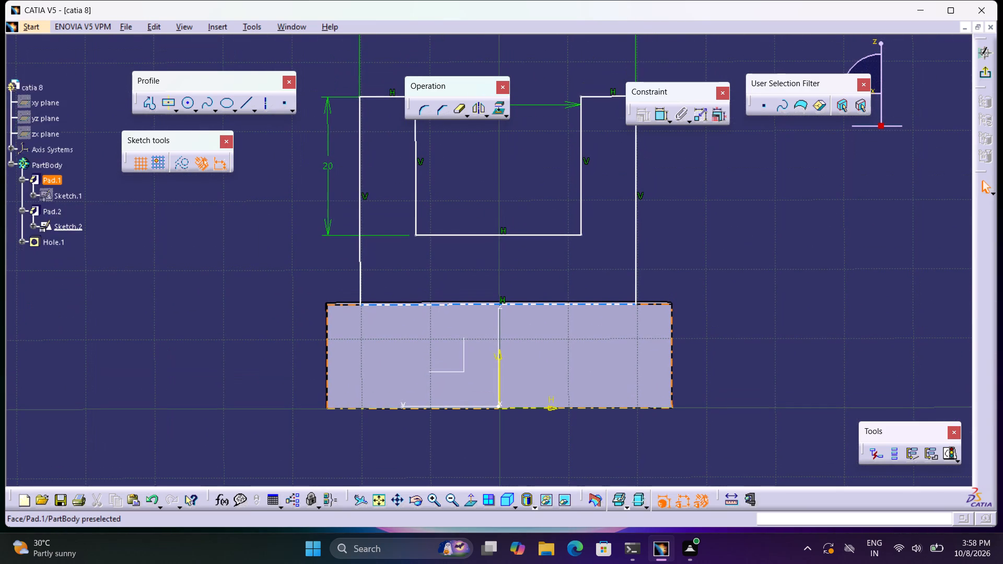
scroll(570, 318, down, 1)
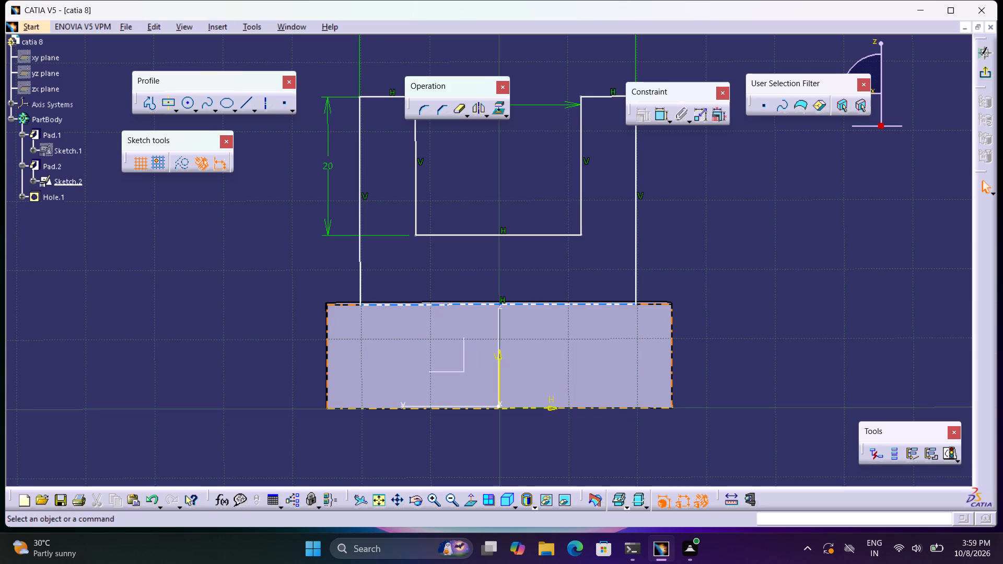
middle_drag(565, 340, 553, 385)
middle_click(553, 385)
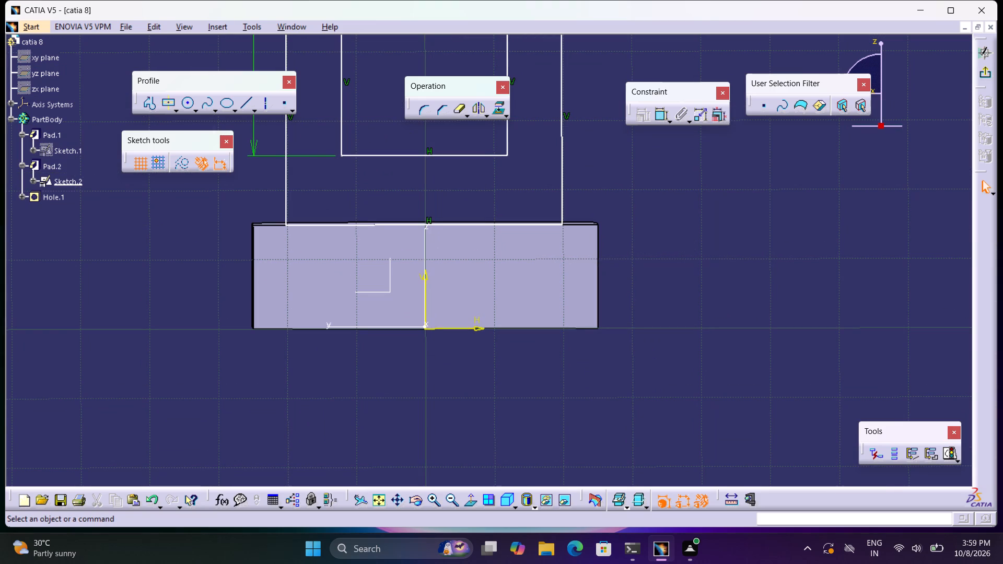
middle_drag(558, 383, 554, 389)
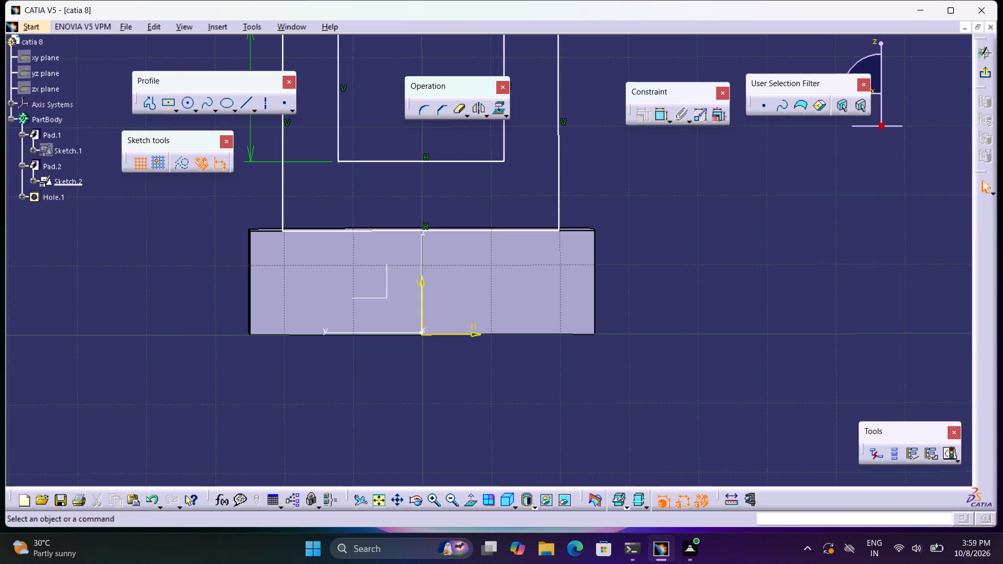
middle_drag(619, 442, 646, 466)
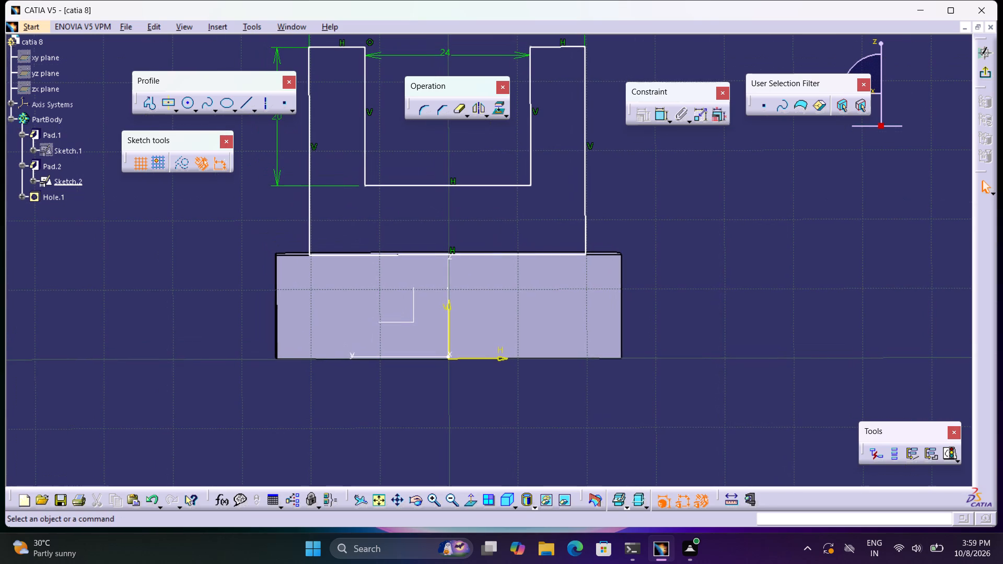
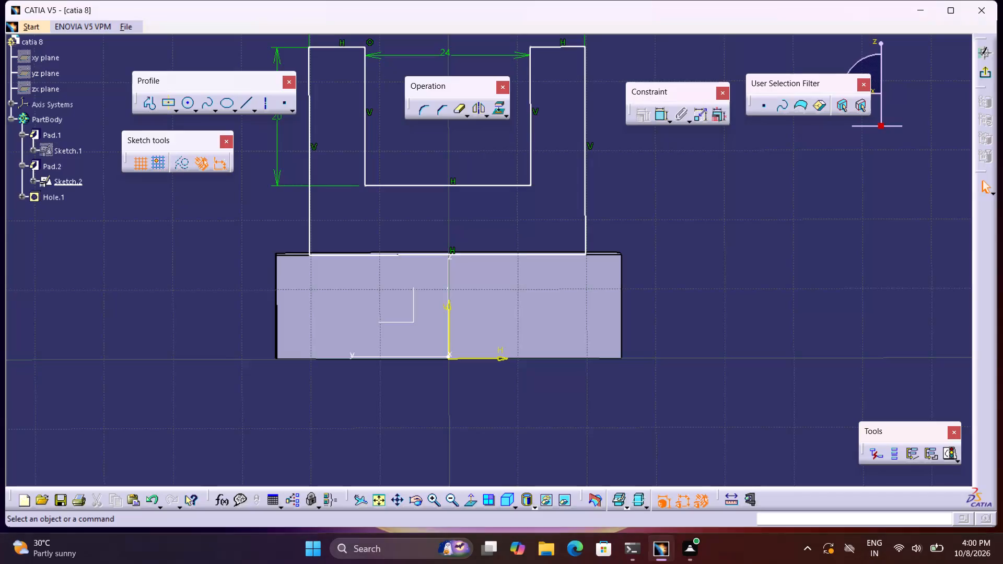
Examine the U-shaped upright's sketch, checking its profile, dimensions and seating on the base pad, and exit the sketch.
middle_drag(195, 563, 317, 563)
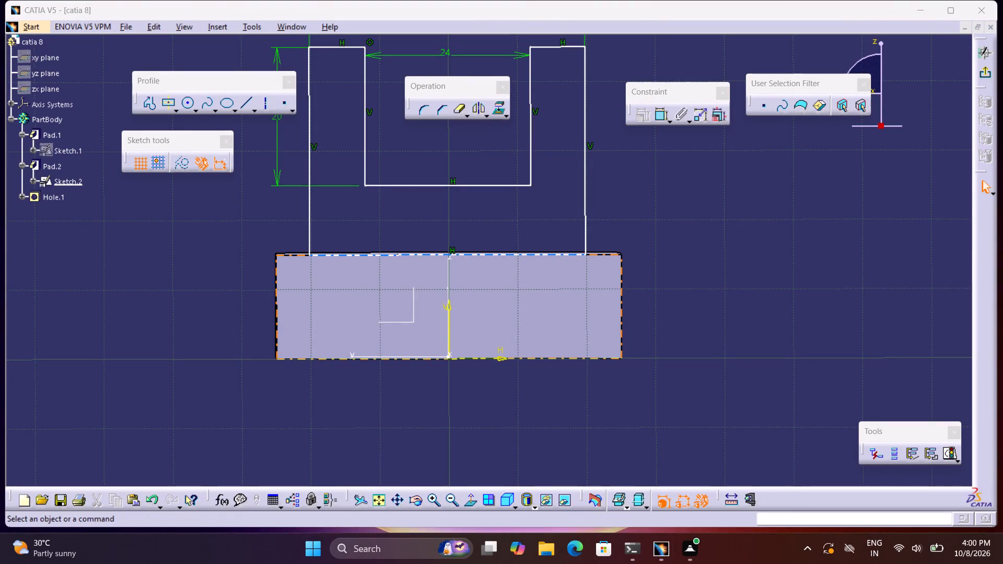
middle_drag(593, 320, 453, 422)
middle_click(453, 422)
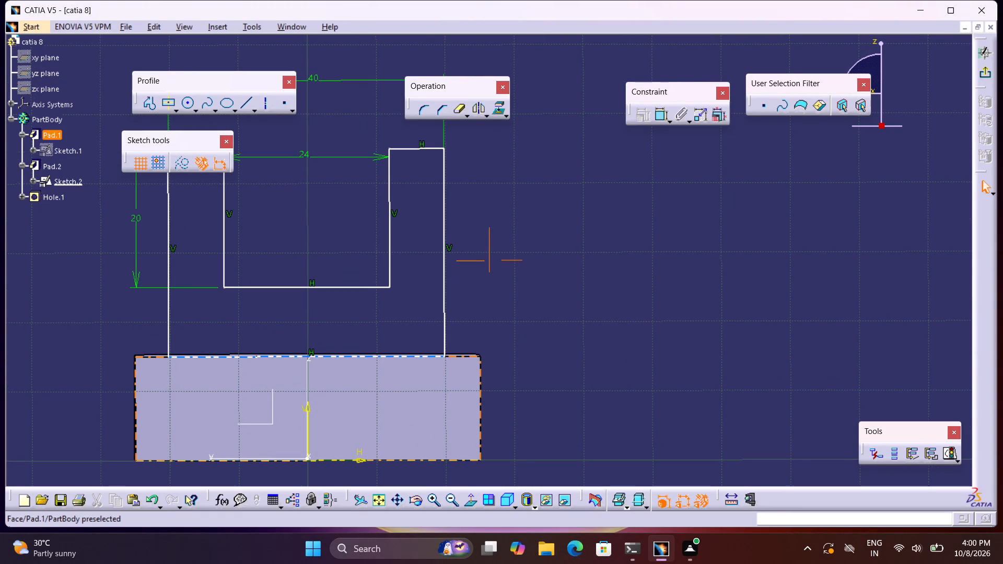
middle_drag(468, 429, 474, 508)
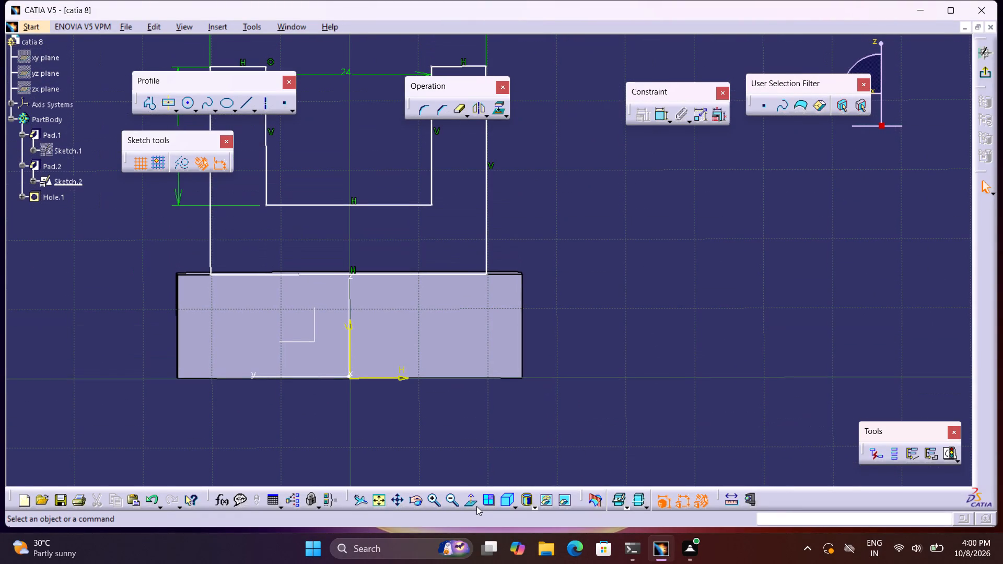
middle_drag(523, 433, 551, 368)
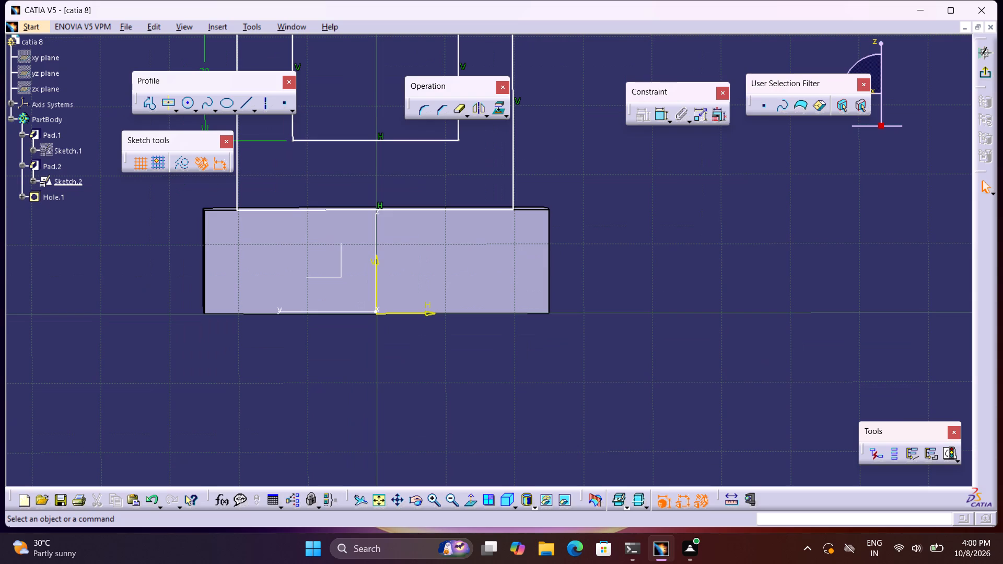
middle_drag(552, 371, 561, 415)
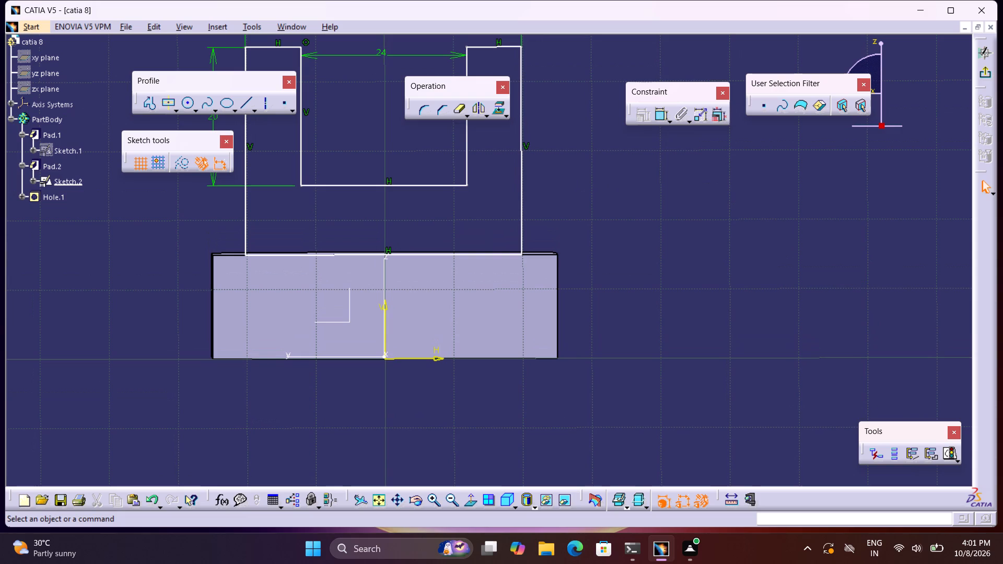
middle_drag(570, 438, 581, 498)
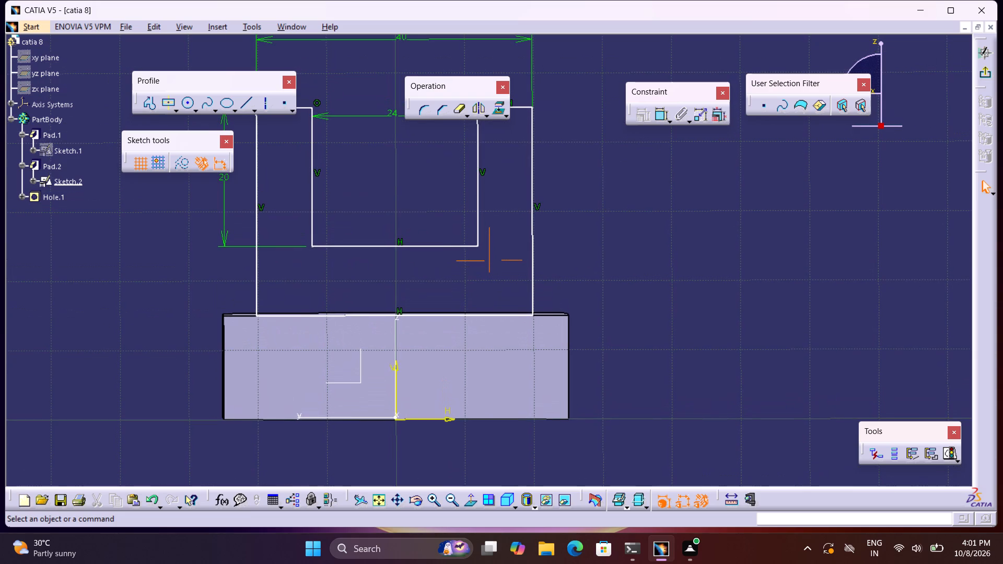
middle_drag(581, 498, 581, 499)
middle_click(581, 499)
middle_click(581, 499)
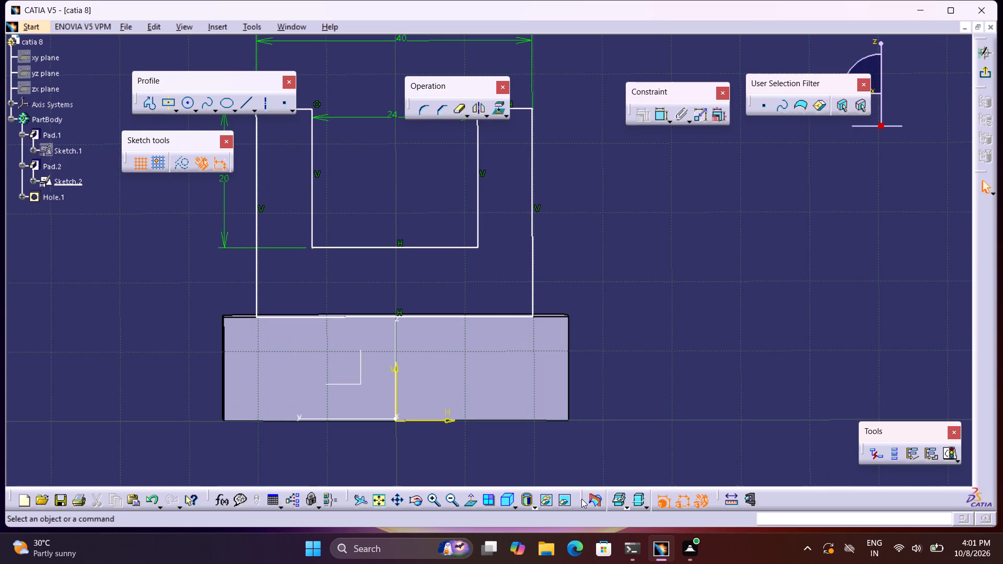
scroll(581, 499, up, 1)
middle_drag(582, 434, 582, 444)
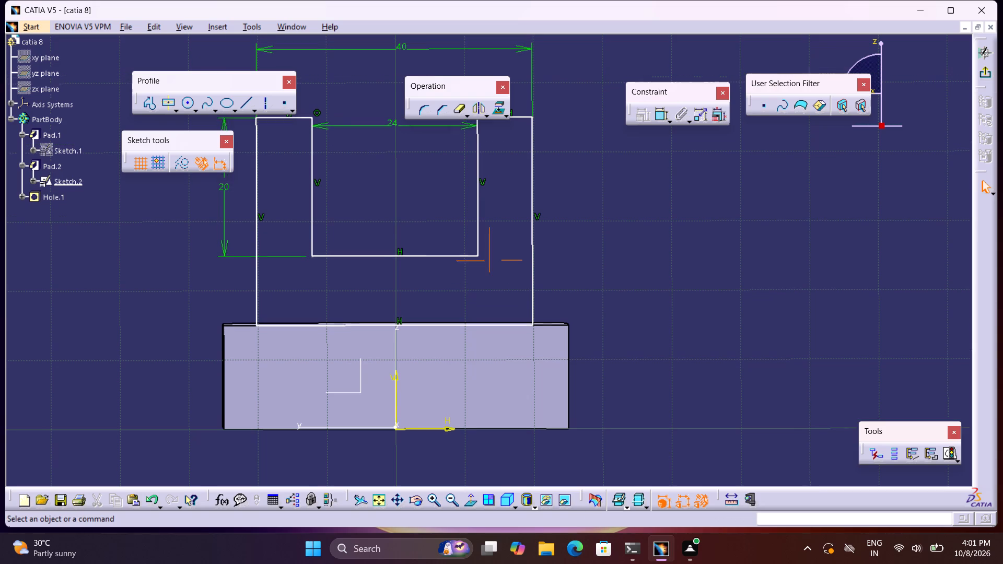
middle_drag(582, 444, 582, 452)
click(595, 495)
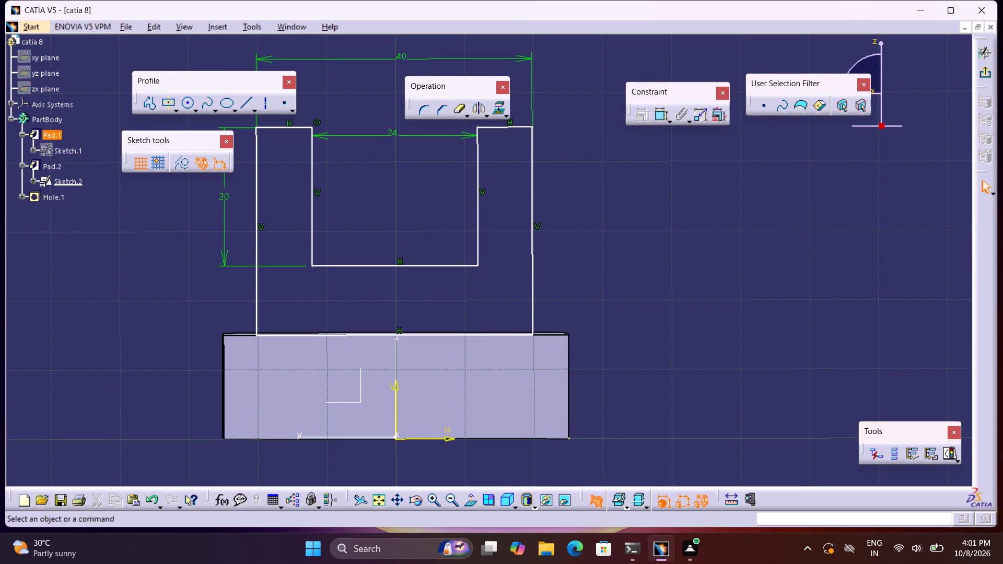
click(567, 432)
double_click(598, 446)
click(600, 498)
middle_drag(617, 383, 621, 507)
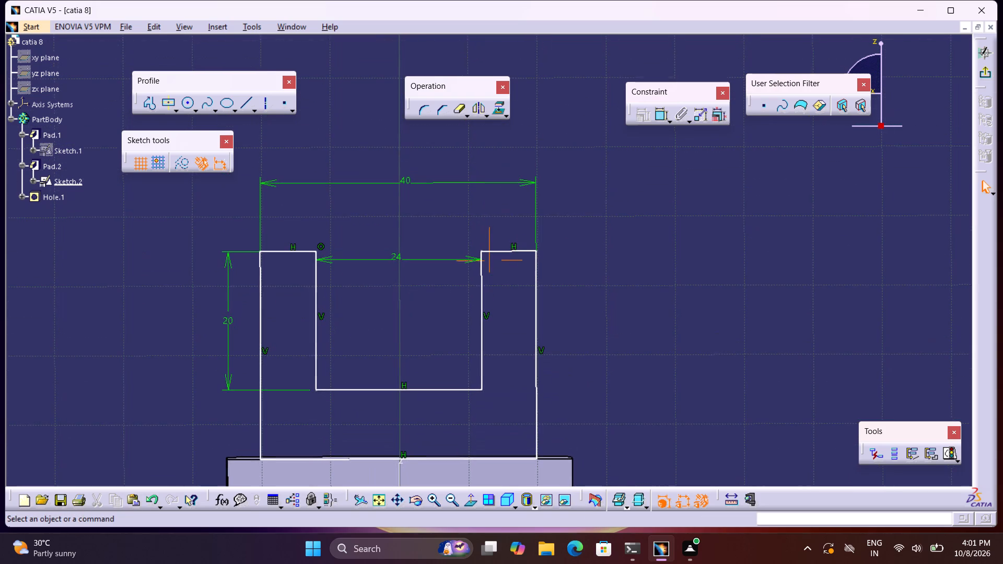
middle_drag(621, 507, 621, 508)
middle_click(621, 508)
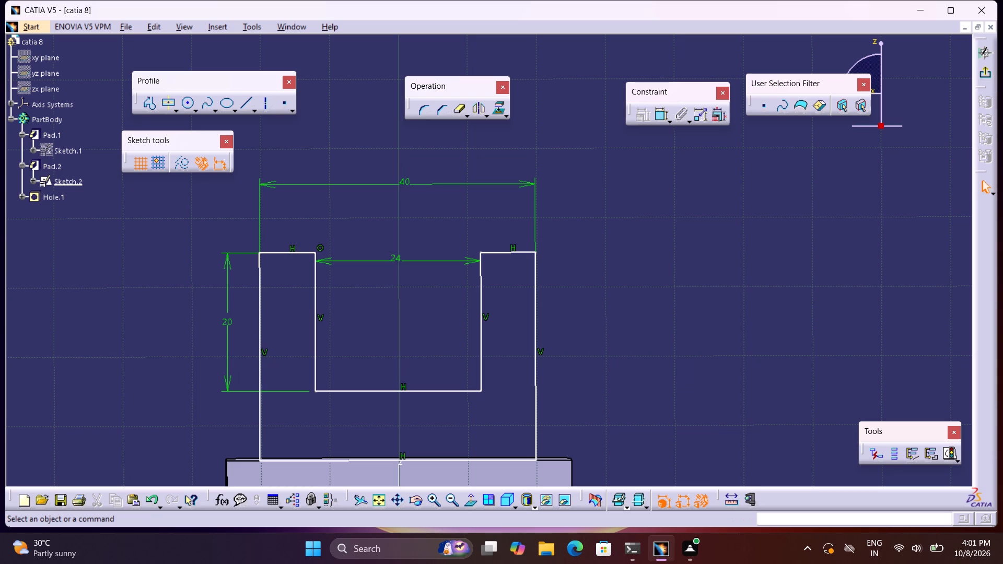
click(992, 74)
Examine the whole part in 3D, covering the U-shaped upright, the base pad and the hole in the rounded end.
middle_drag(523, 318, 579, 193)
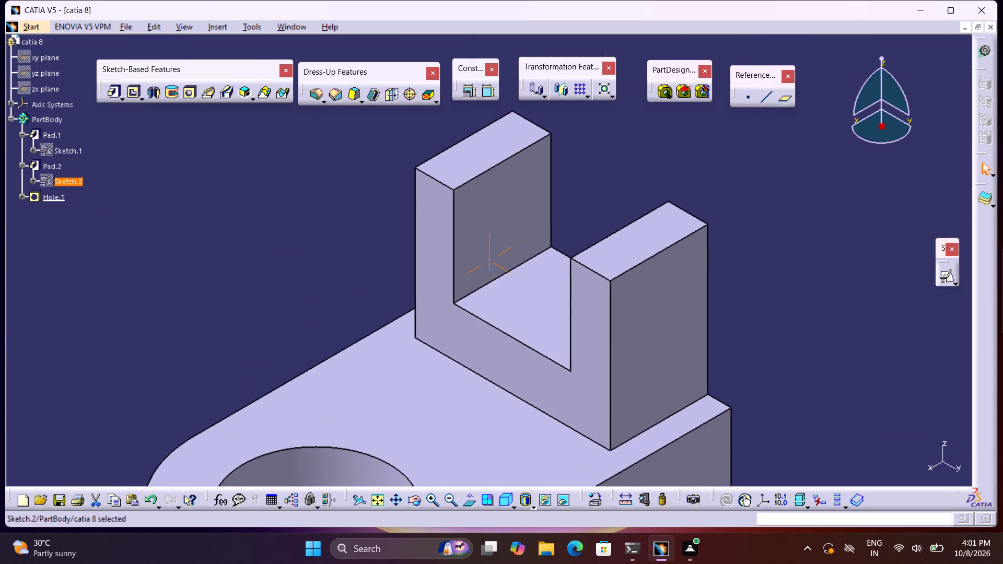
middle_drag(579, 193, 519, 178)
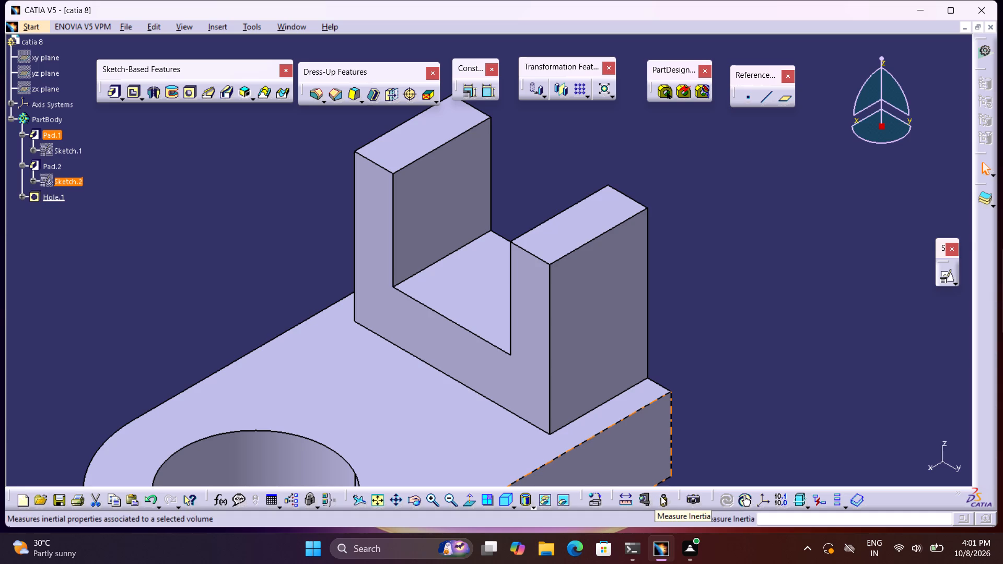
click(454, 500)
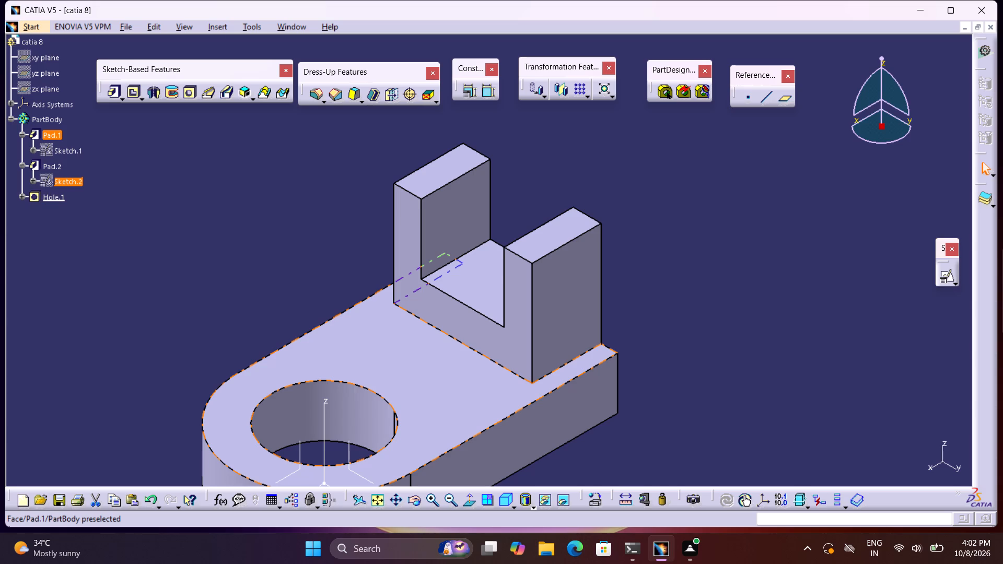
middle_drag(445, 403, 444, 394)
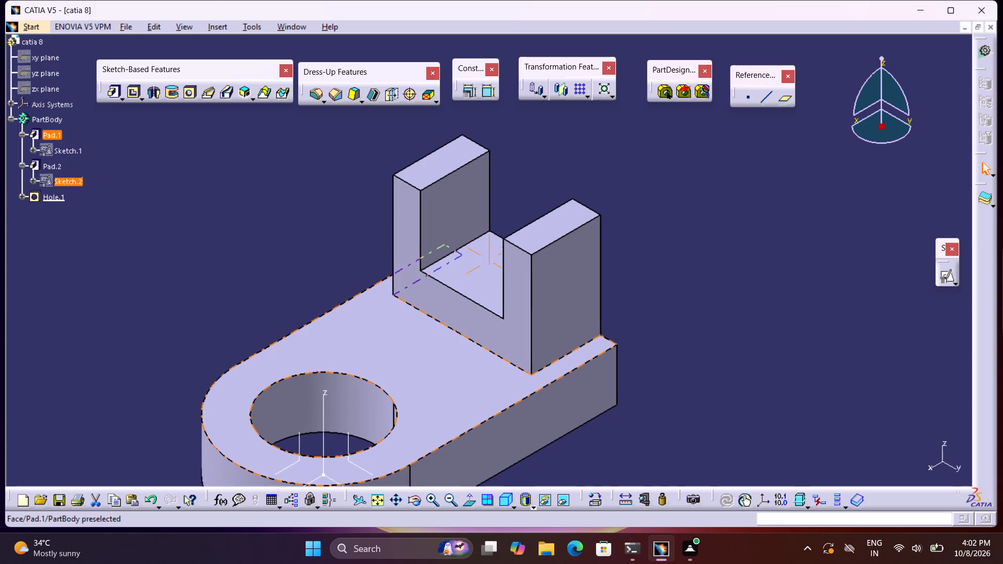
middle_drag(444, 394, 456, 340)
click(591, 416)
middle_drag(617, 363, 617, 378)
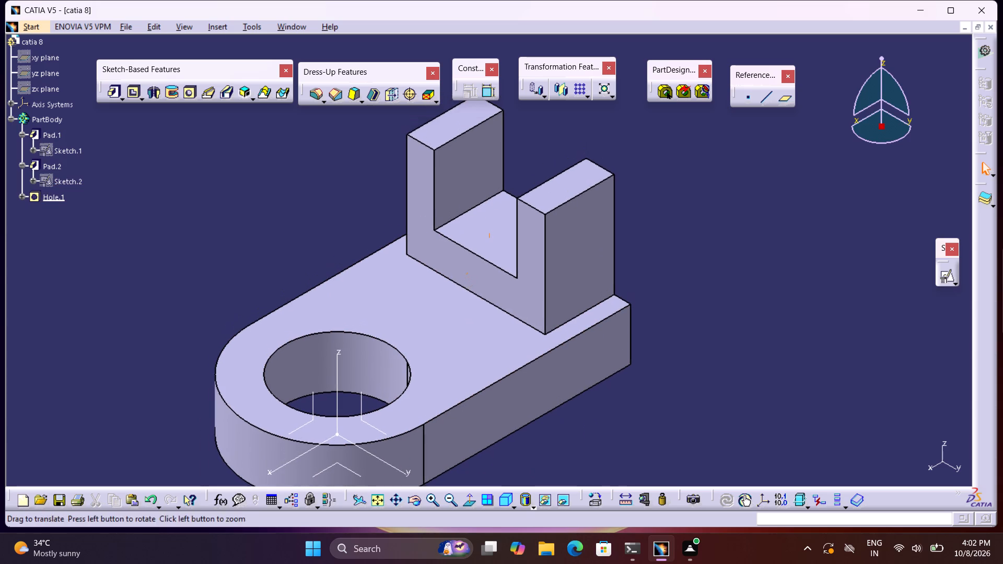
middle_drag(617, 378, 527, 427)
right_click(619, 383)
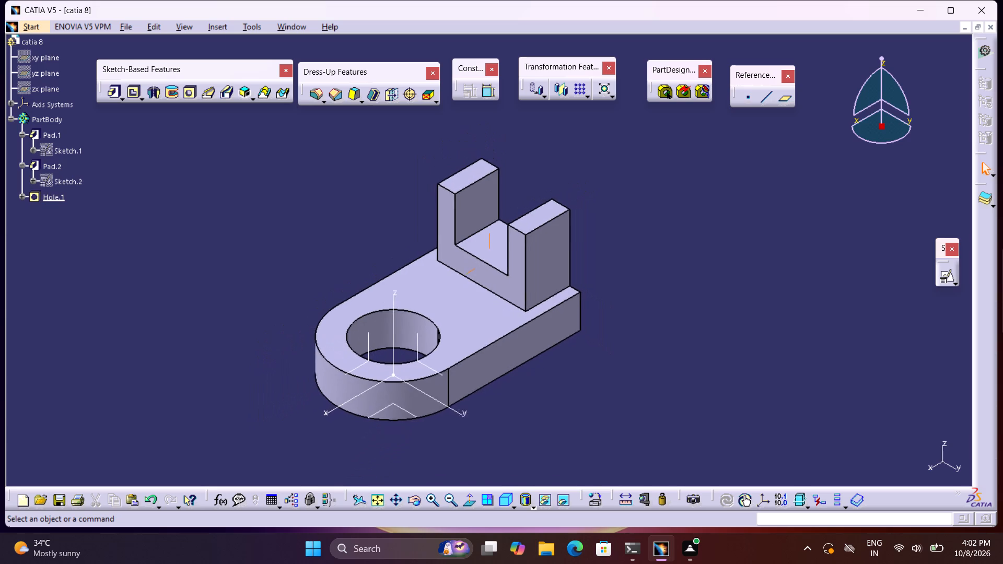
middle_drag(527, 427, 510, 407)
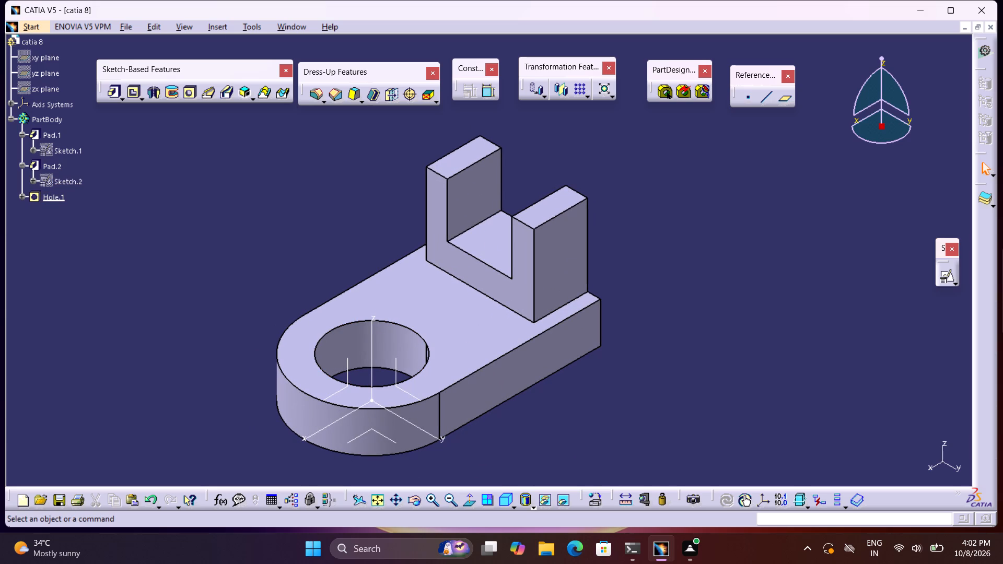
Open the base pad's definition to review its length and profile, and close it without changes.
double_click(56, 130)
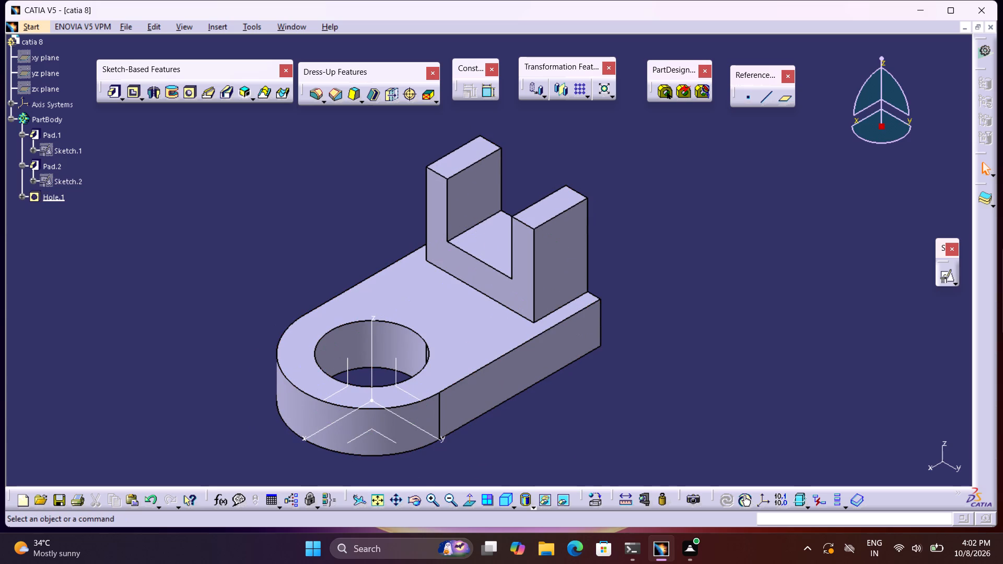
double_click(55, 135)
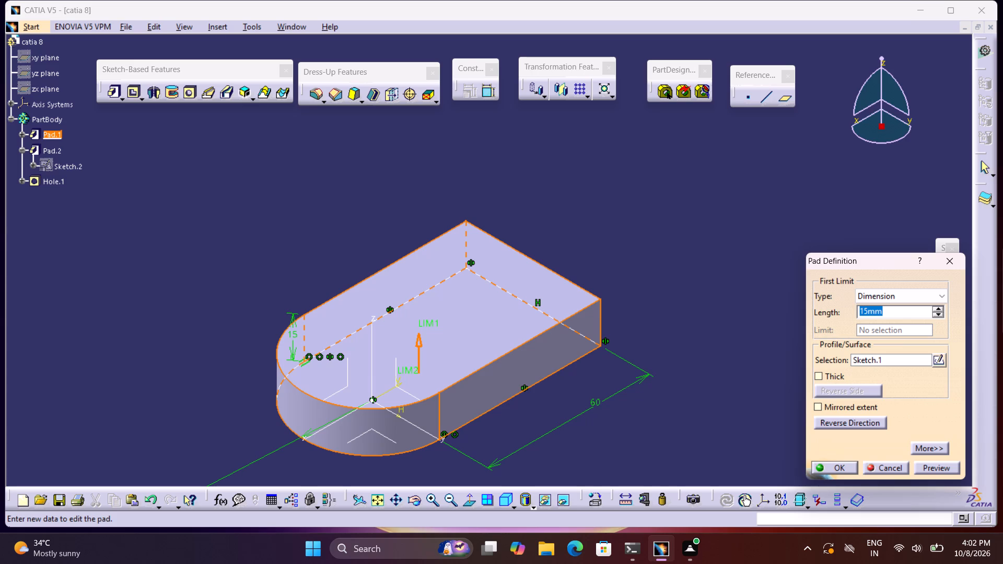
click(881, 465)
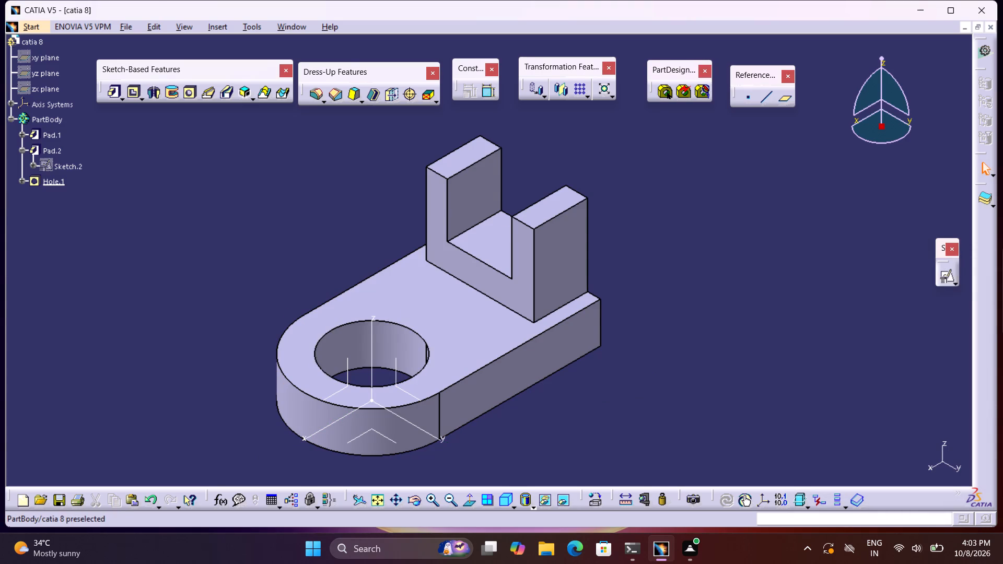
Reopen the sketch of the U-shaped upright.
double_click(57, 168)
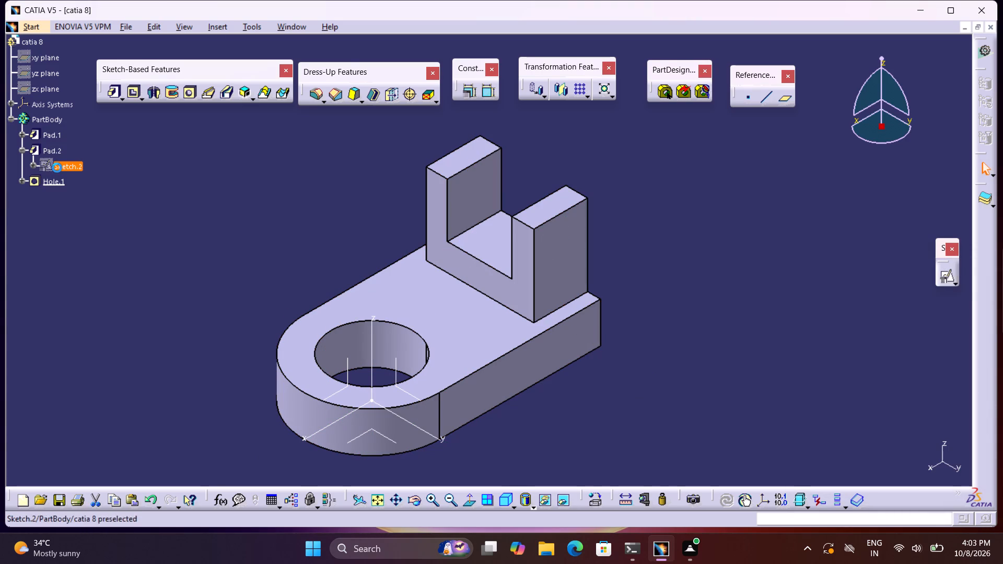
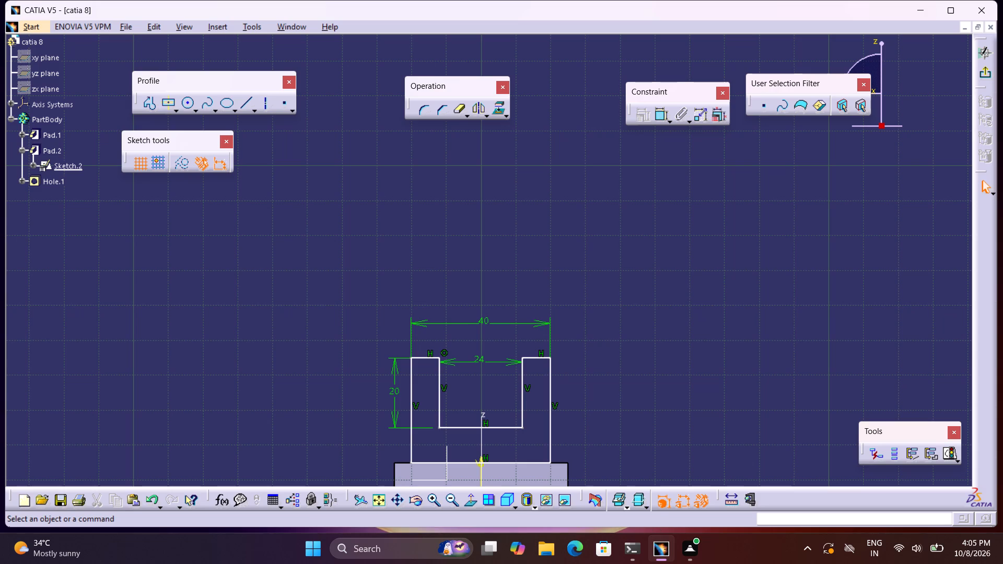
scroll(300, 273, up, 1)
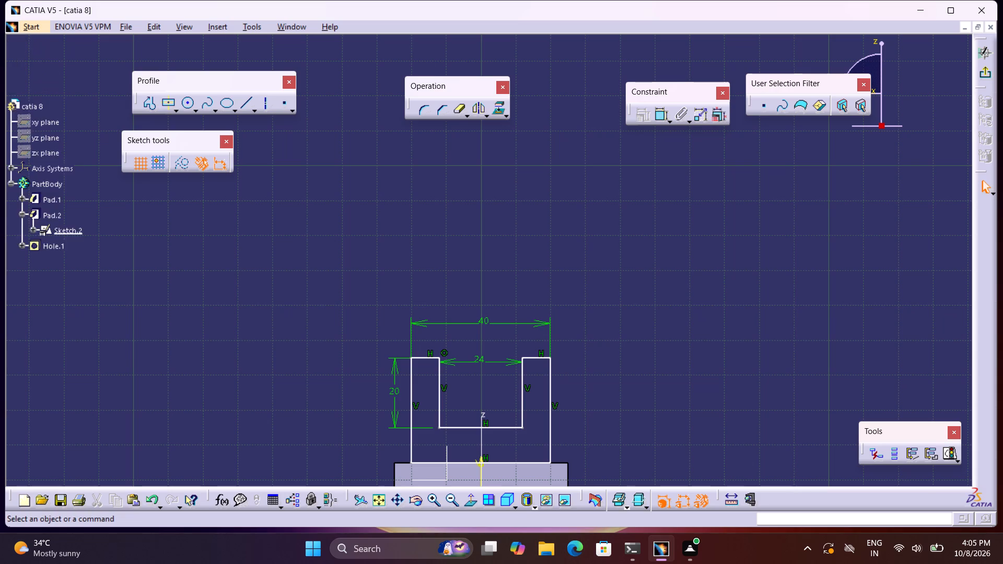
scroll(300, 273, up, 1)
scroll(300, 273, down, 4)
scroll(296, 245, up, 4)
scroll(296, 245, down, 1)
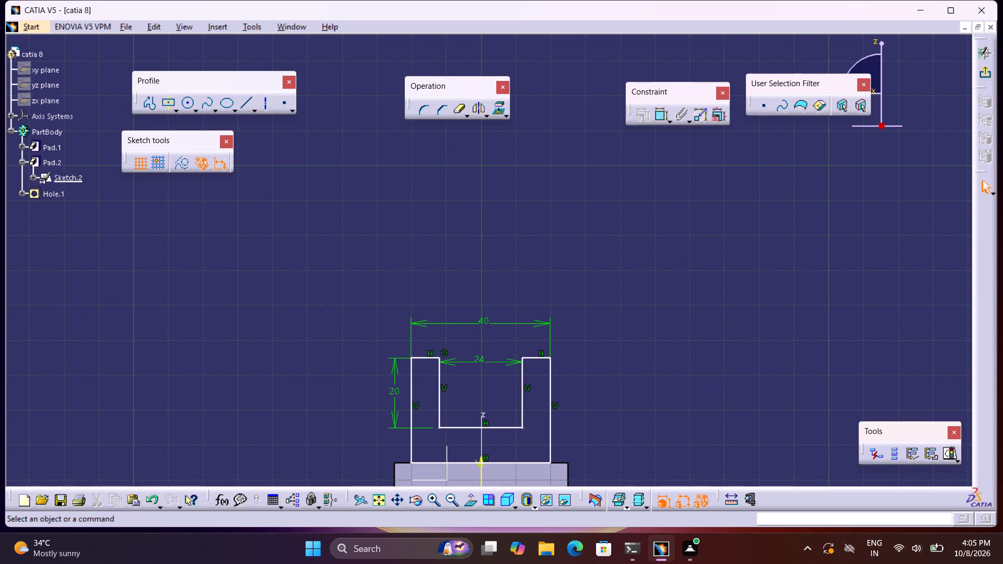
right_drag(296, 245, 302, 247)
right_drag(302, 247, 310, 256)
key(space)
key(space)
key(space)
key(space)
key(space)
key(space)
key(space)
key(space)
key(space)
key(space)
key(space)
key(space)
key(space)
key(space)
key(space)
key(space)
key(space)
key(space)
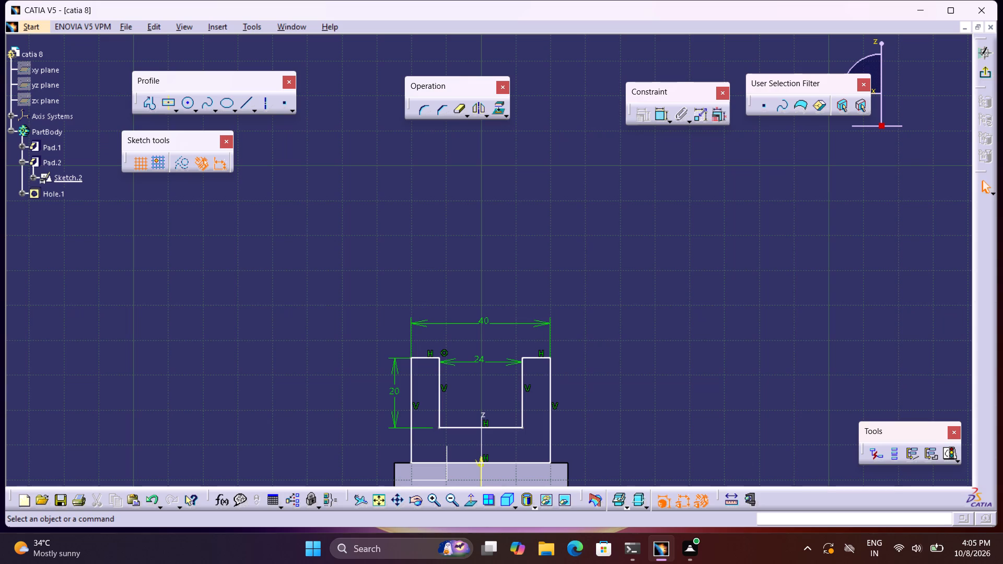
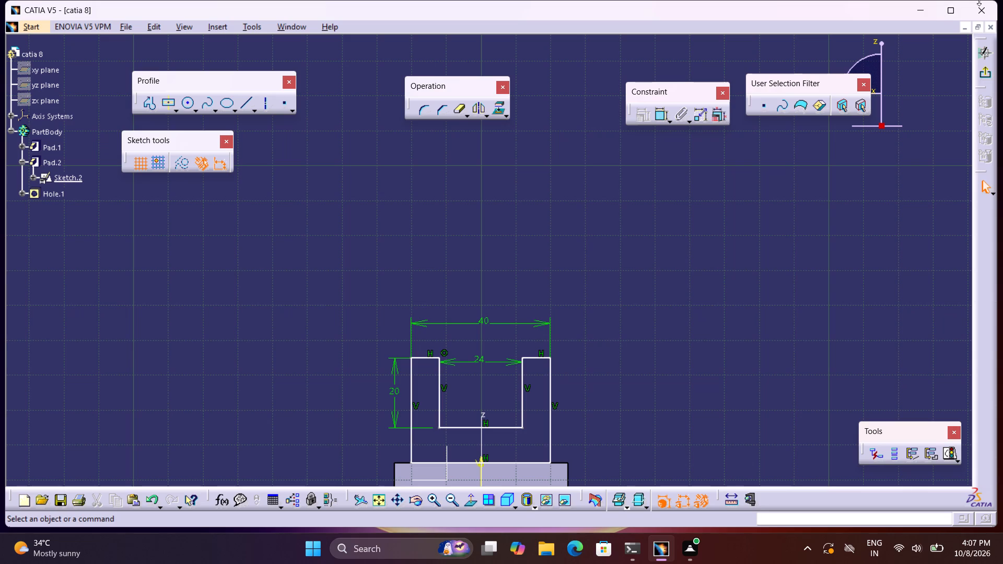
Examine the dimensioned U-shaped upright profile of Sketch.2 in isometric view and exit the sketch.
scroll(765, 75, up, 1)
middle_drag(521, 258, 472, 150)
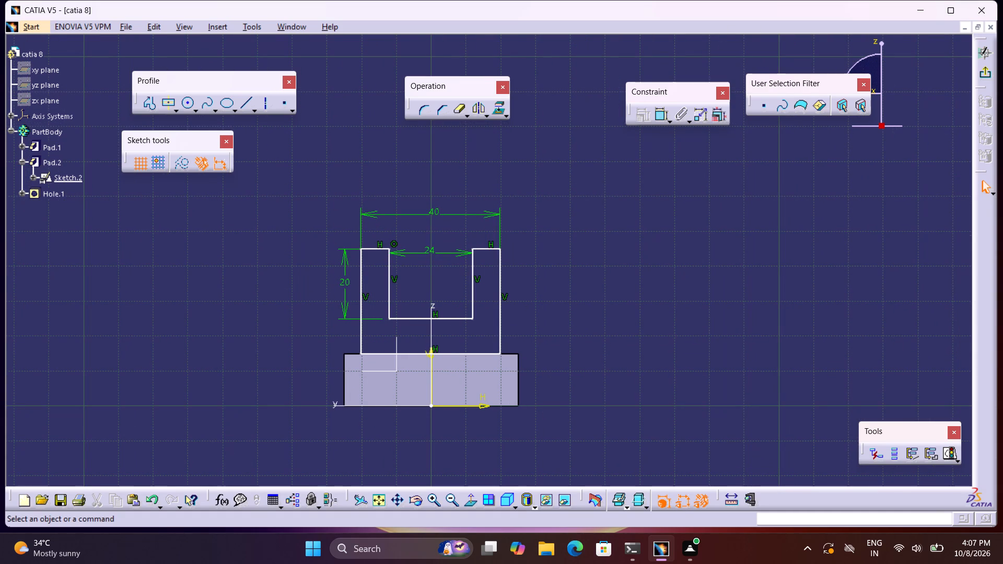
click(505, 496)
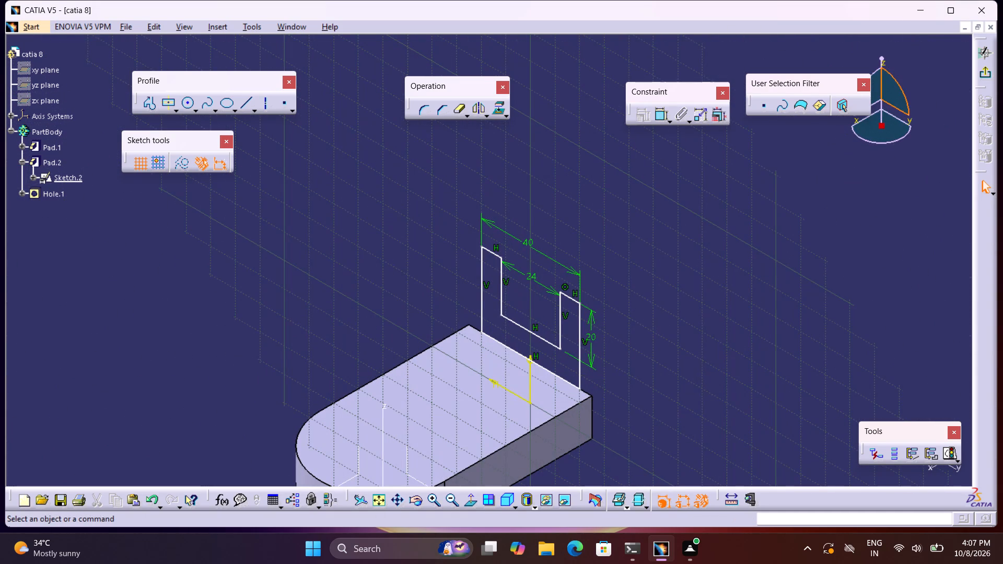
click(989, 70)
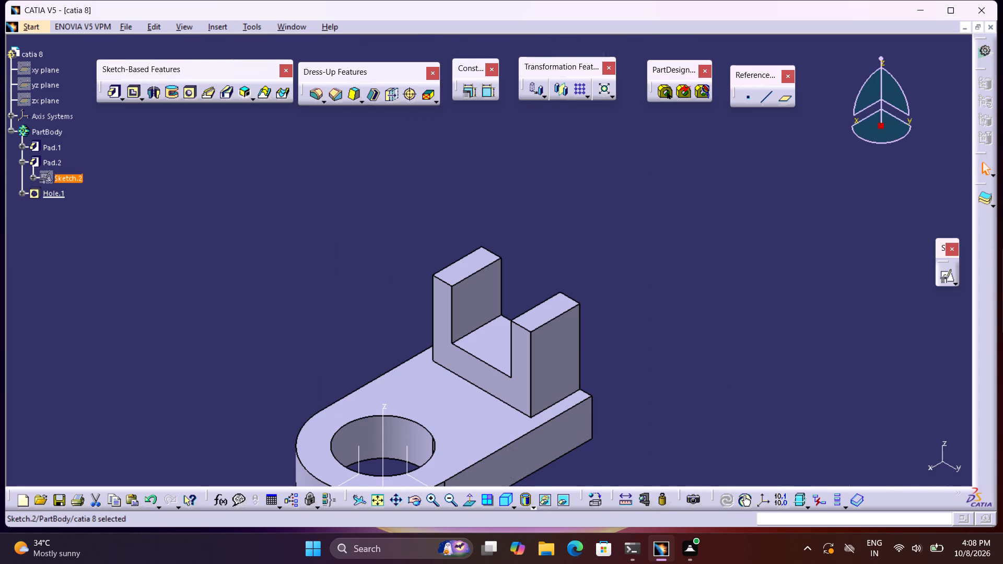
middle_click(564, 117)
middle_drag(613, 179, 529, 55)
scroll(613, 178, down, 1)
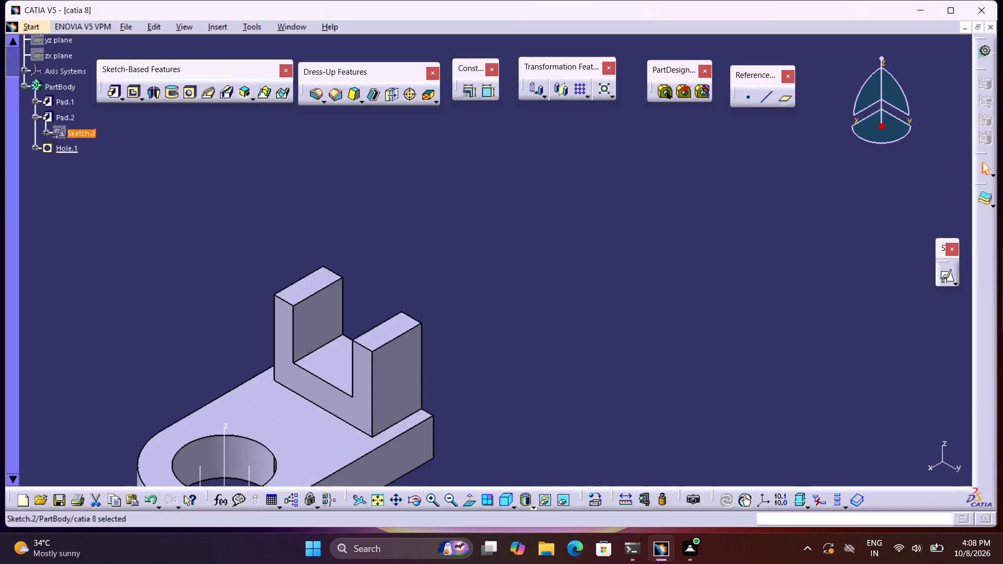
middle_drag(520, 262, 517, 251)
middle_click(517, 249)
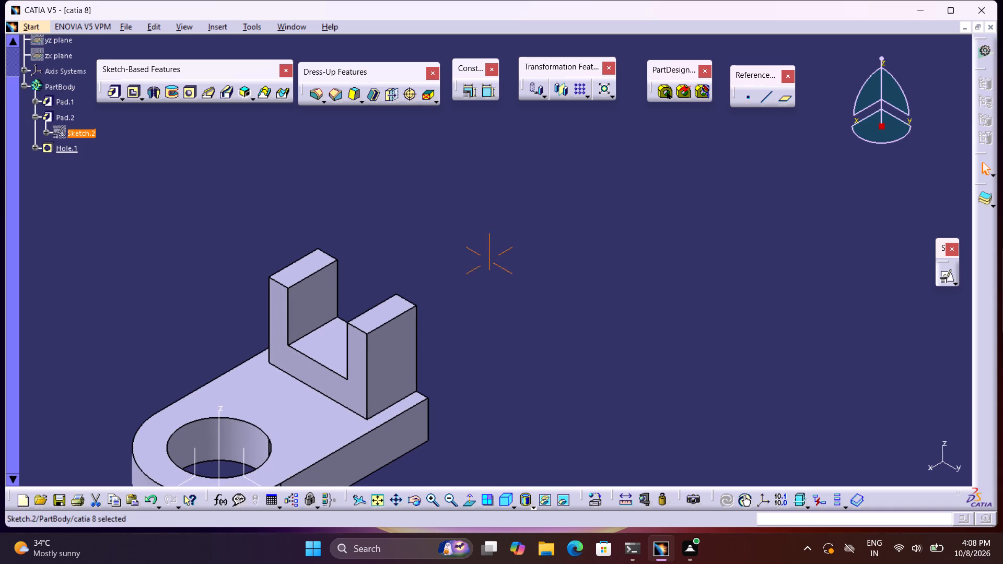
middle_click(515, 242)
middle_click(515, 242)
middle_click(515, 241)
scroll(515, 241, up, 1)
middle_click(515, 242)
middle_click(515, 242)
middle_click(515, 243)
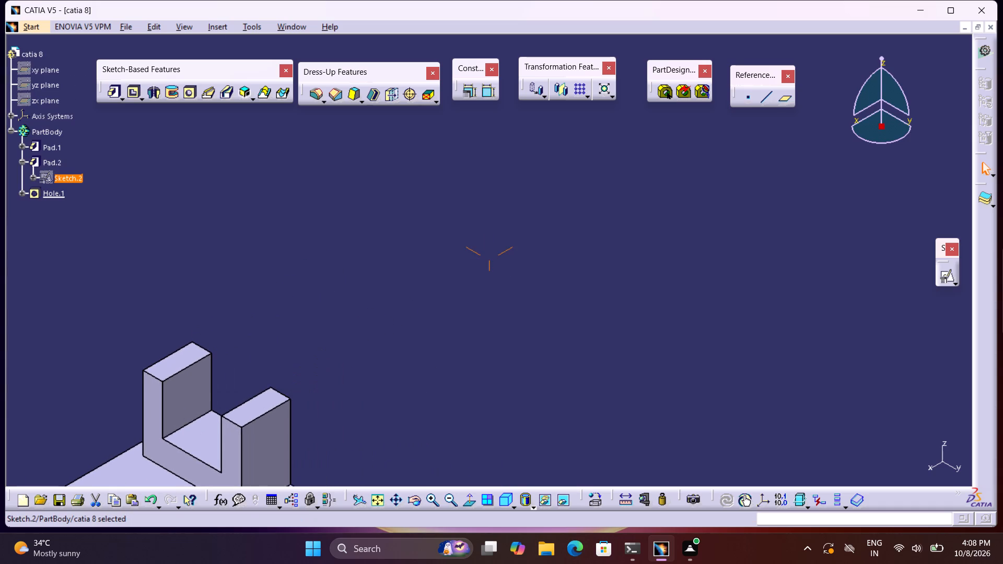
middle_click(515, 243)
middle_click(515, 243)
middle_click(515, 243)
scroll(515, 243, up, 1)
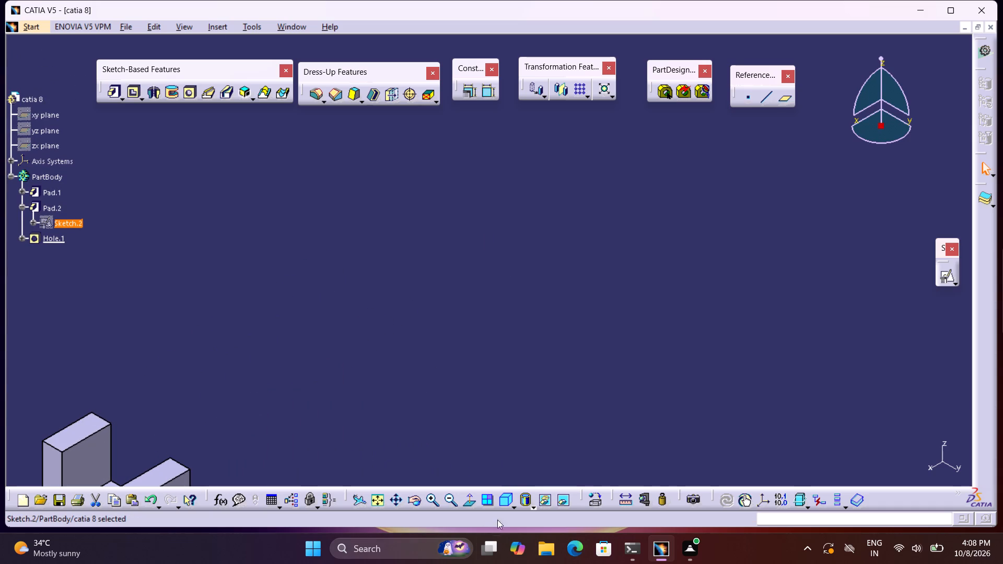
Examine the complete part in an isometric view fitted to the window.
click(509, 502)
click(381, 501)
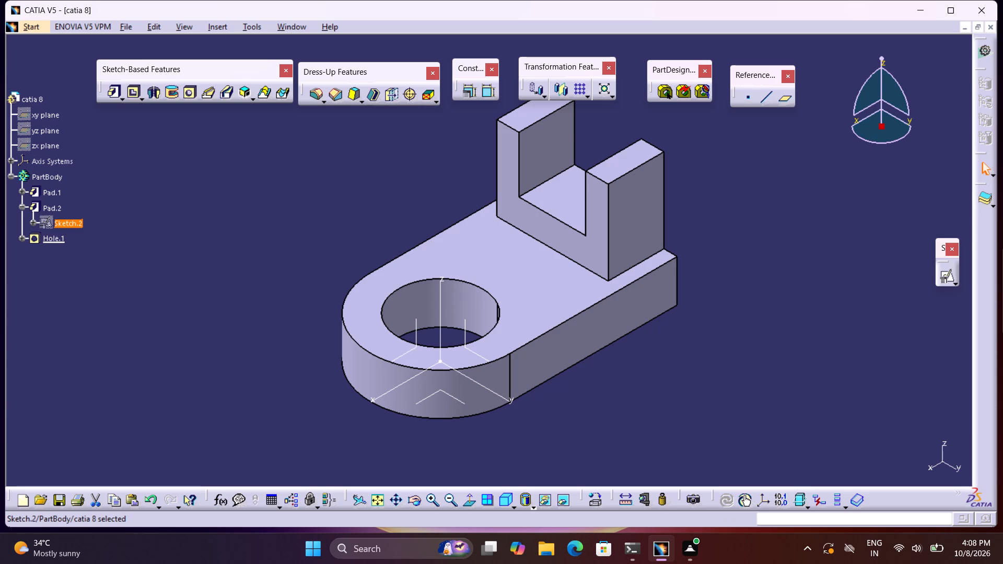
scroll(130, 300, down, 2)
scroll(130, 298, up, 1)
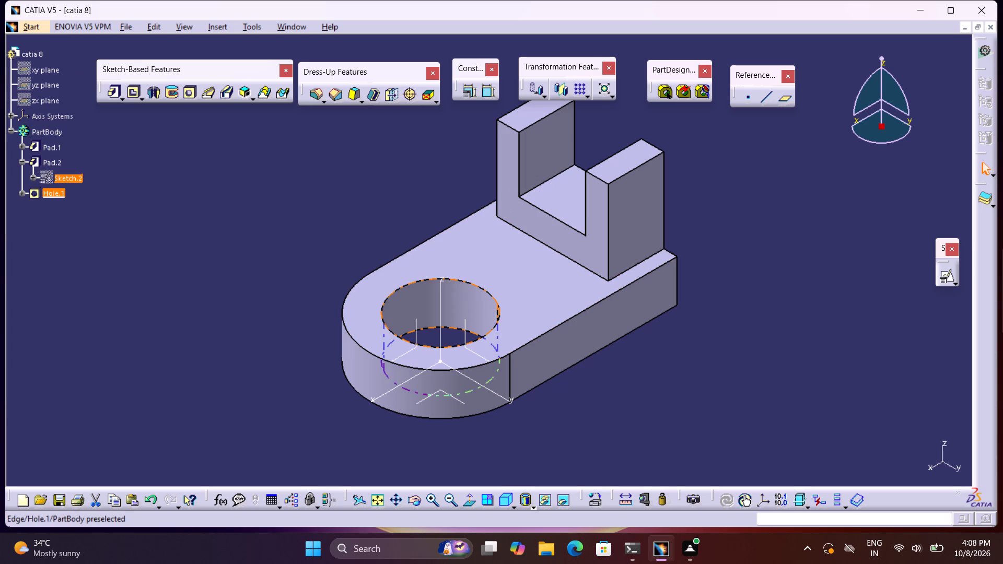
middle_drag(639, 226, 599, 264)
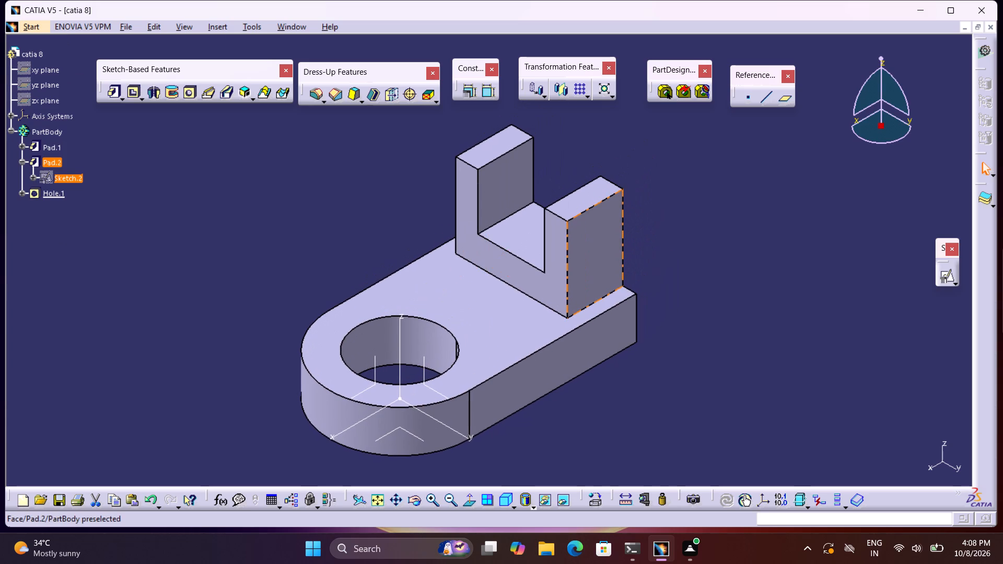
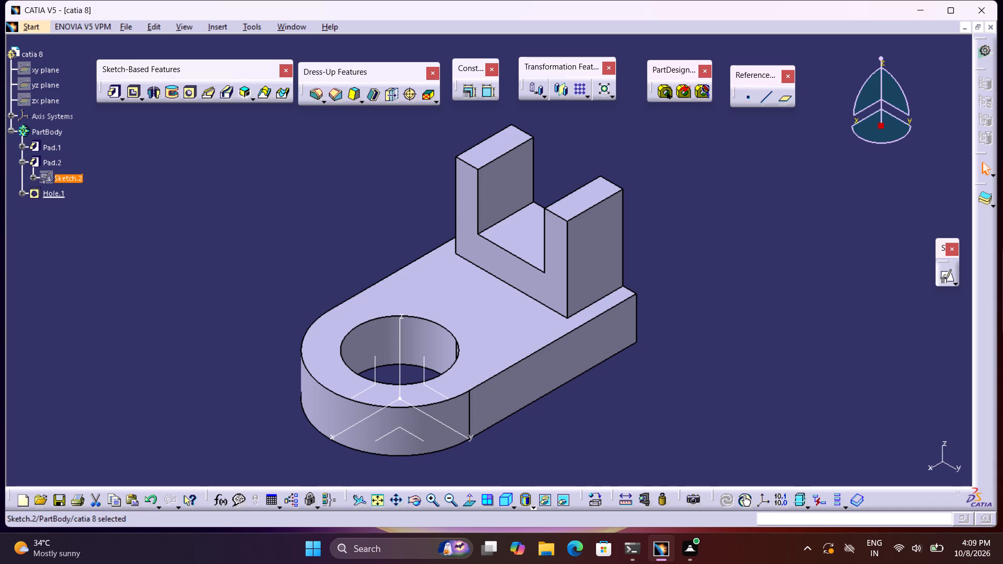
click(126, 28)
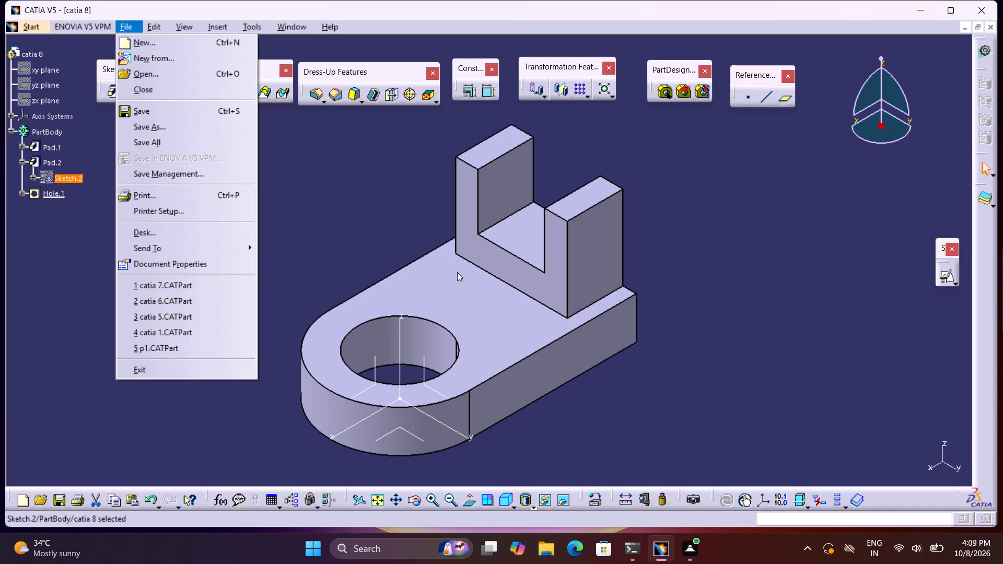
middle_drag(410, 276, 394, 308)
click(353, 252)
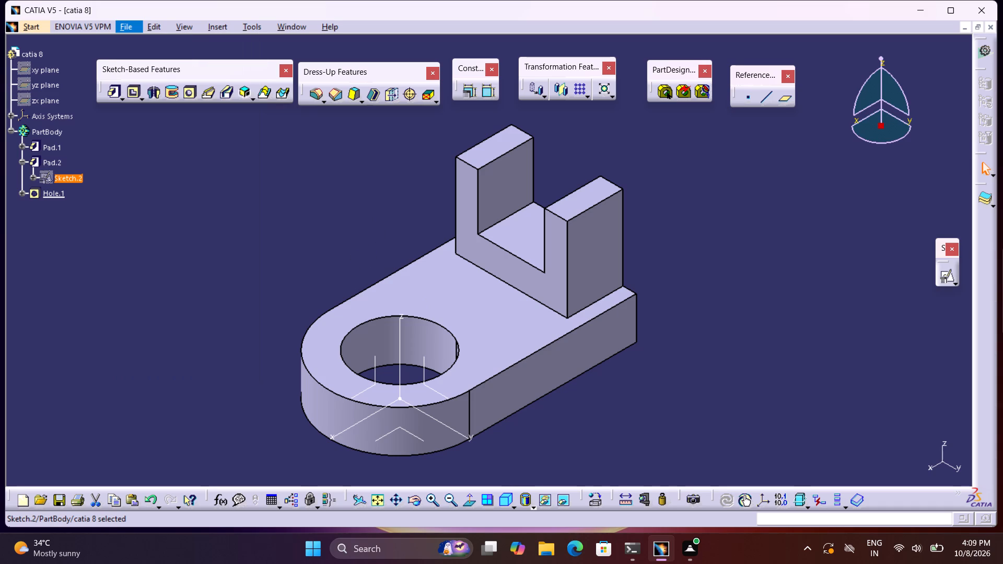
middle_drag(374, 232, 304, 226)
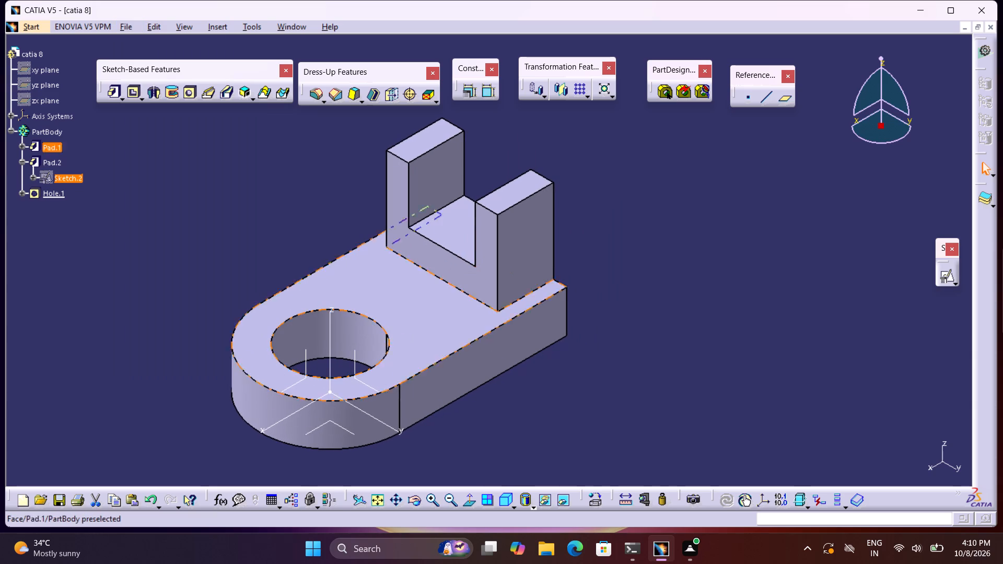
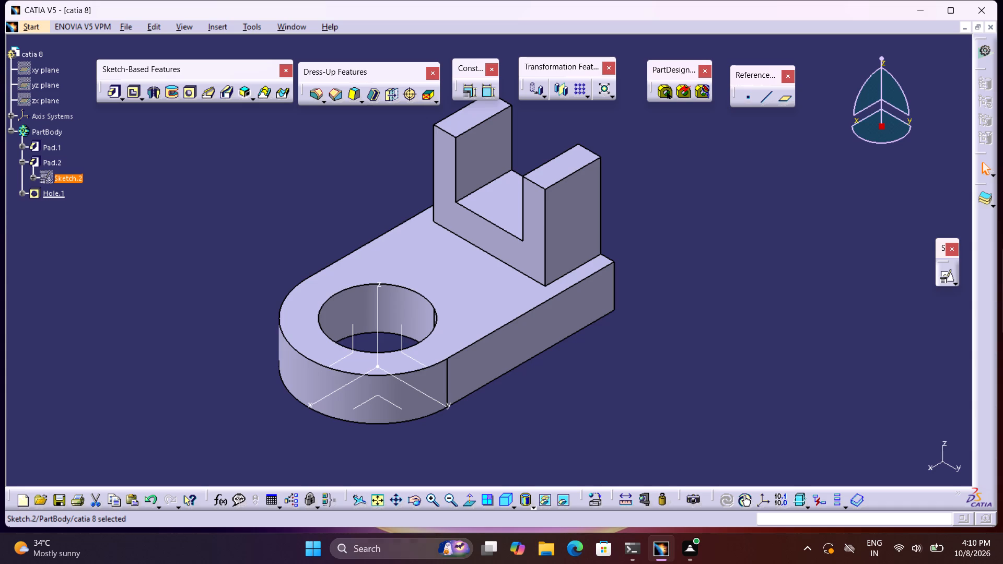
View the part normal to the plane of the U-shaped upright's sketch.
scroll(585, 440, down, 1)
middle_drag(585, 439, 592, 473)
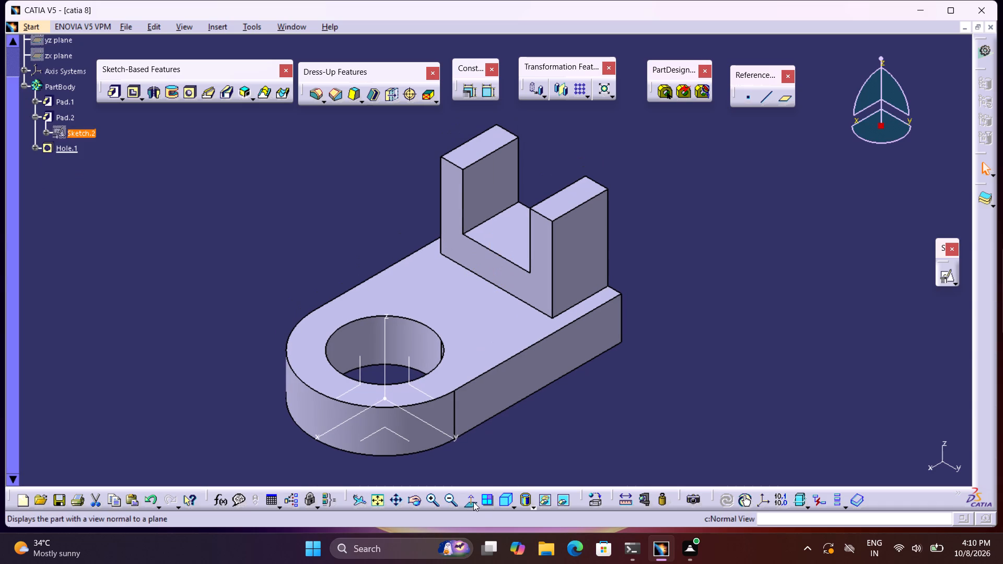
click(470, 503)
click(469, 503)
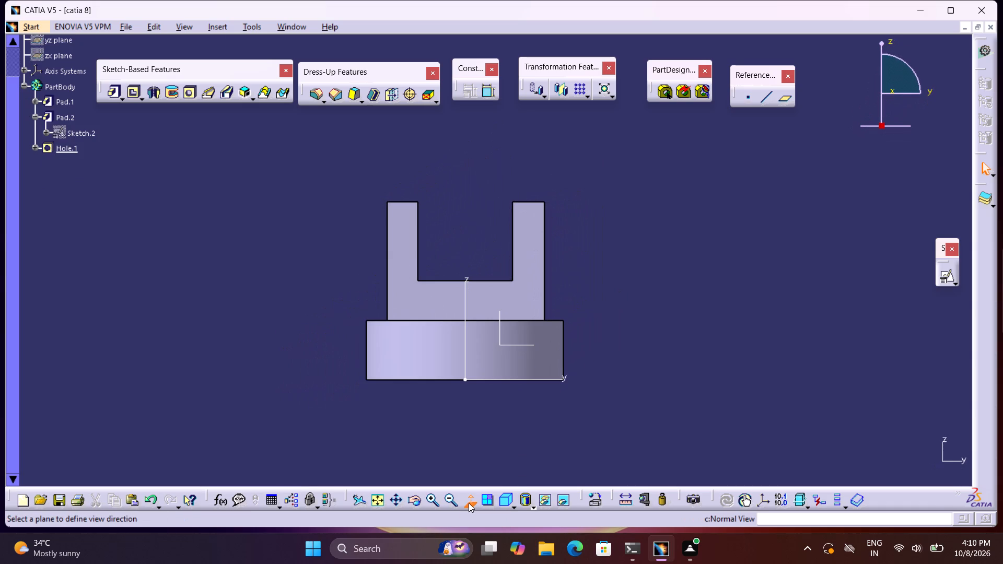
double_click(469, 503)
Examine the part in the four-viewport multi-view, inspecting its isometric, top, front and side projections.
click(492, 504)
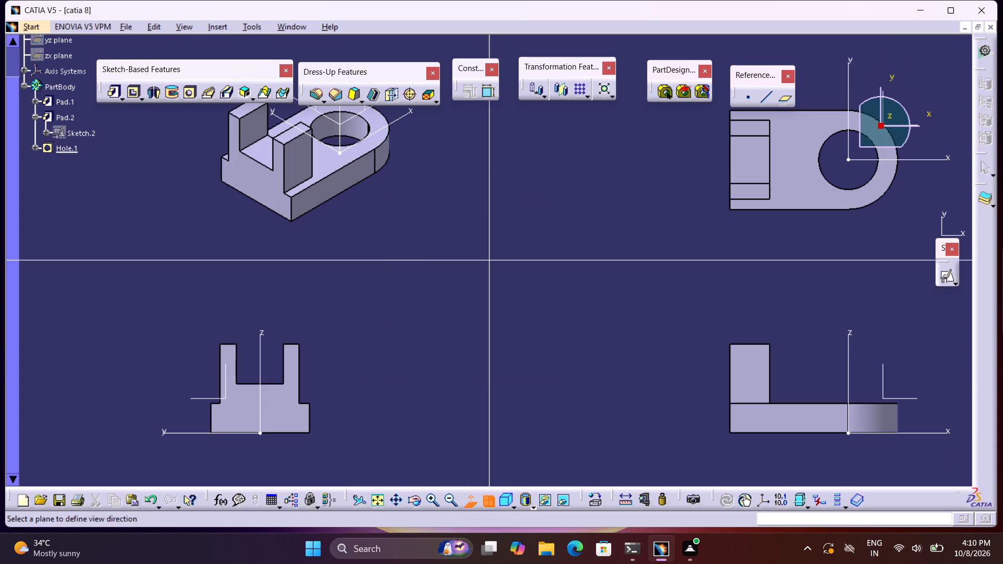
middle_drag(535, 365, 535, 379)
scroll(532, 375, up, 1)
scroll(475, 362, down, 1)
middle_drag(475, 365, 475, 373)
middle_drag(469, 220, 454, 229)
middle_drag(640, 187, 632, 200)
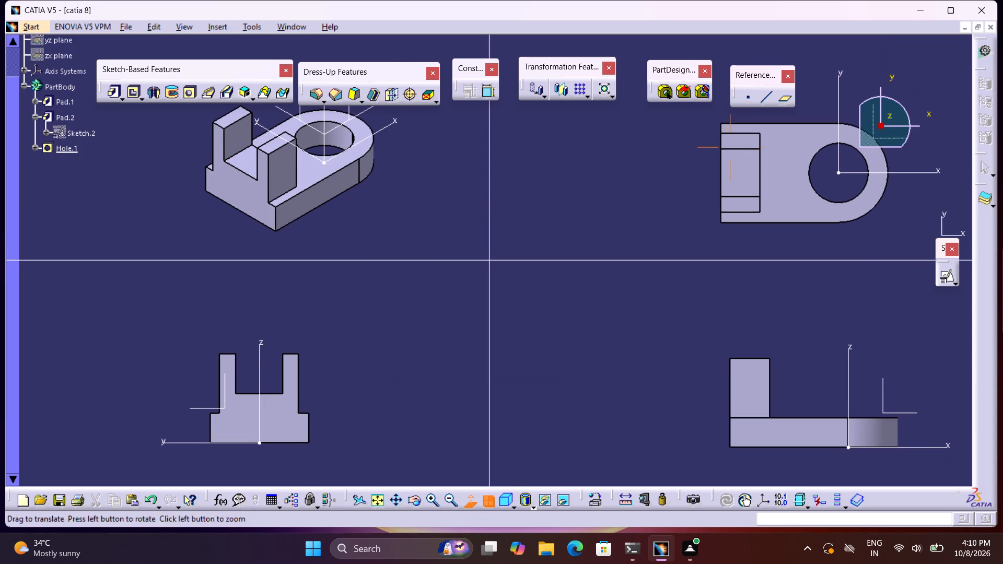
middle_drag(632, 200, 631, 201)
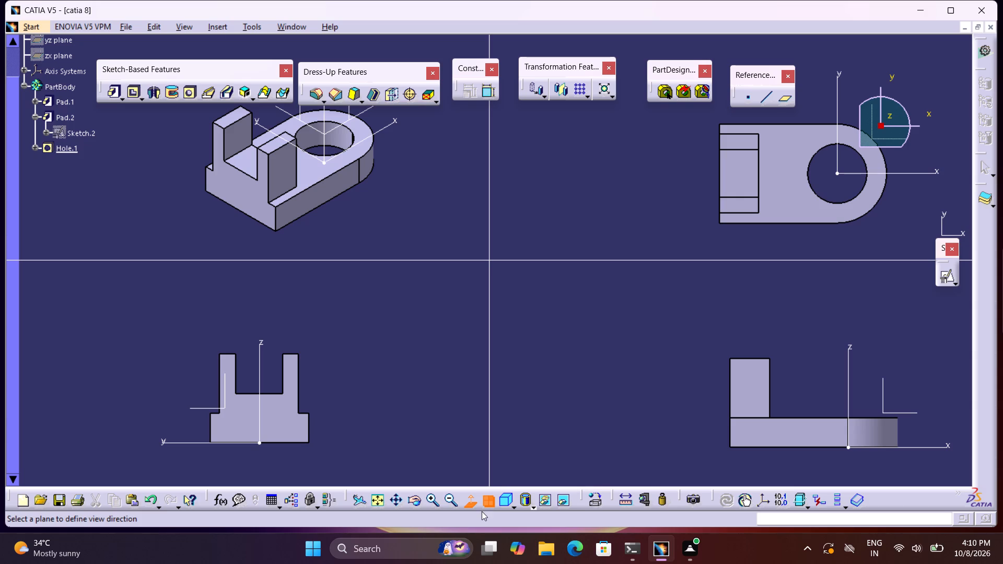
Leave the multi-view and return to a single isometric view of the part.
click(475, 506)
click(468, 507)
click(469, 508)
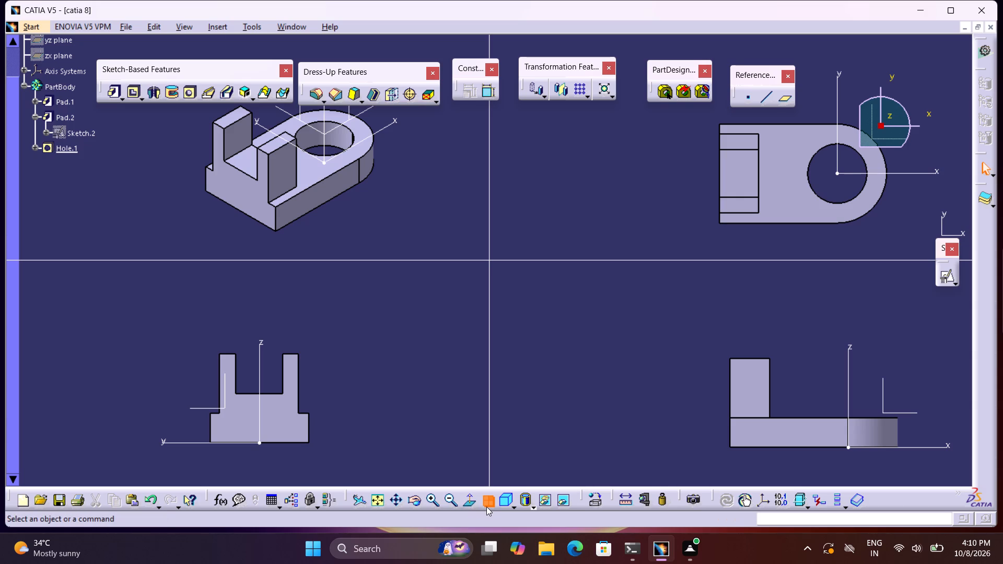
click(486, 507)
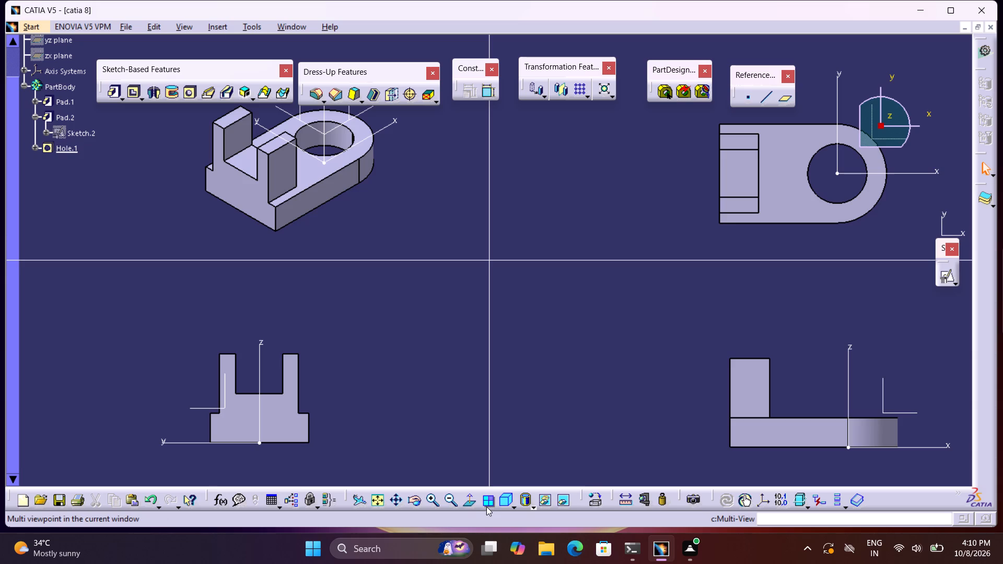
click(500, 504)
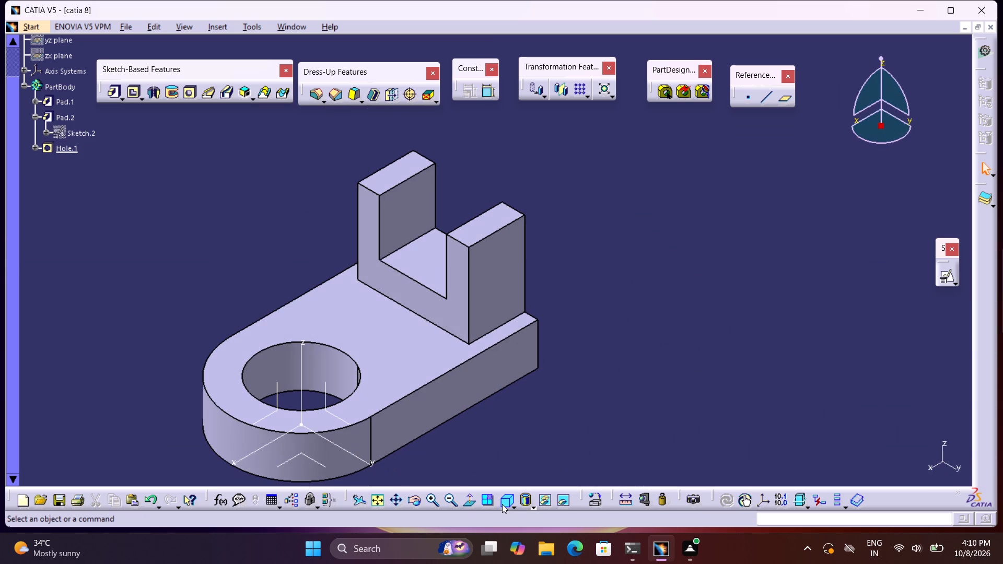
Examine the part in the multi-view again, activating its isometric and XZ viewports, and return to a single viewport.
double_click(494, 501)
click(494, 501)
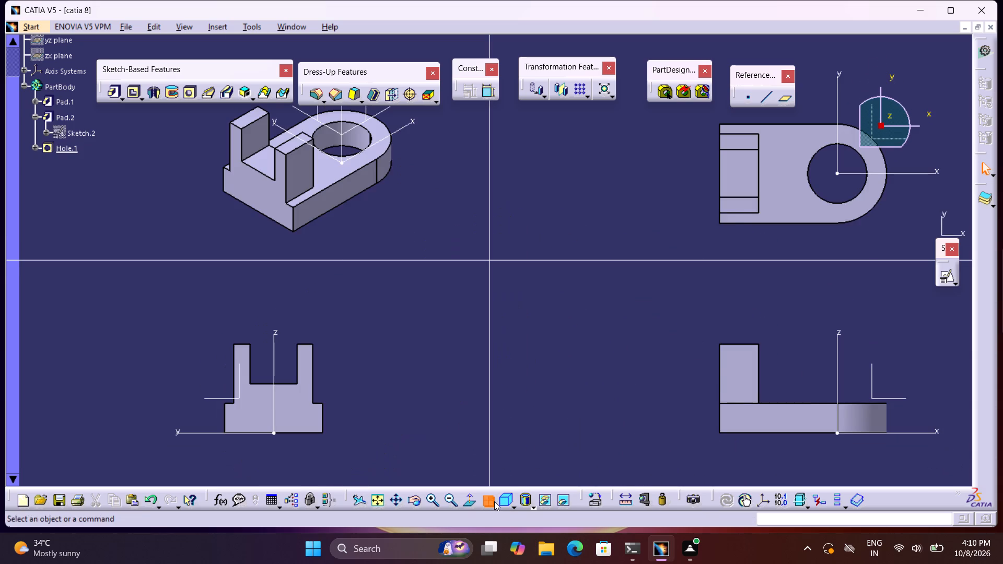
double_click(494, 501)
click(494, 501)
click(492, 500)
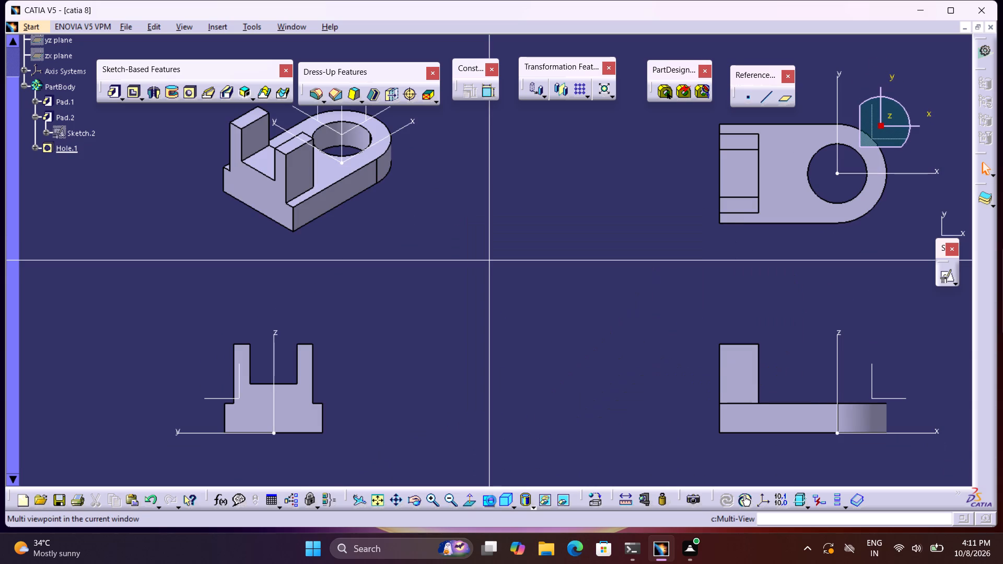
click(491, 500)
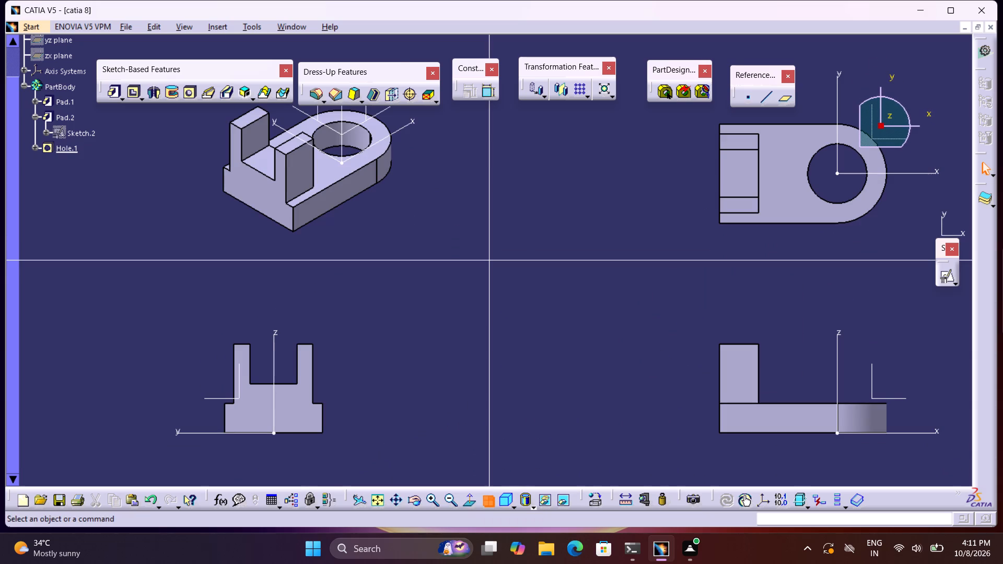
click(453, 239)
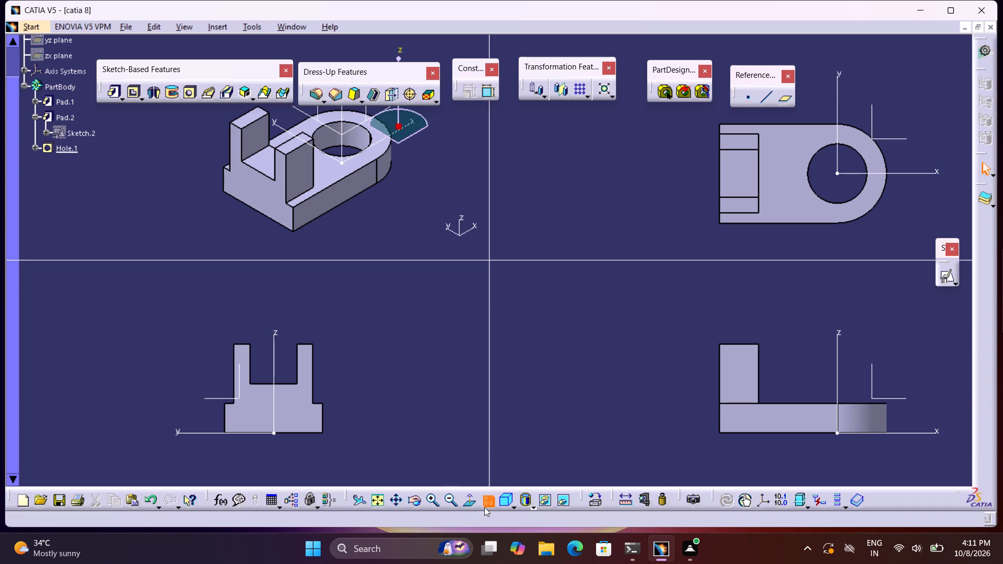
click(485, 506)
click(485, 506)
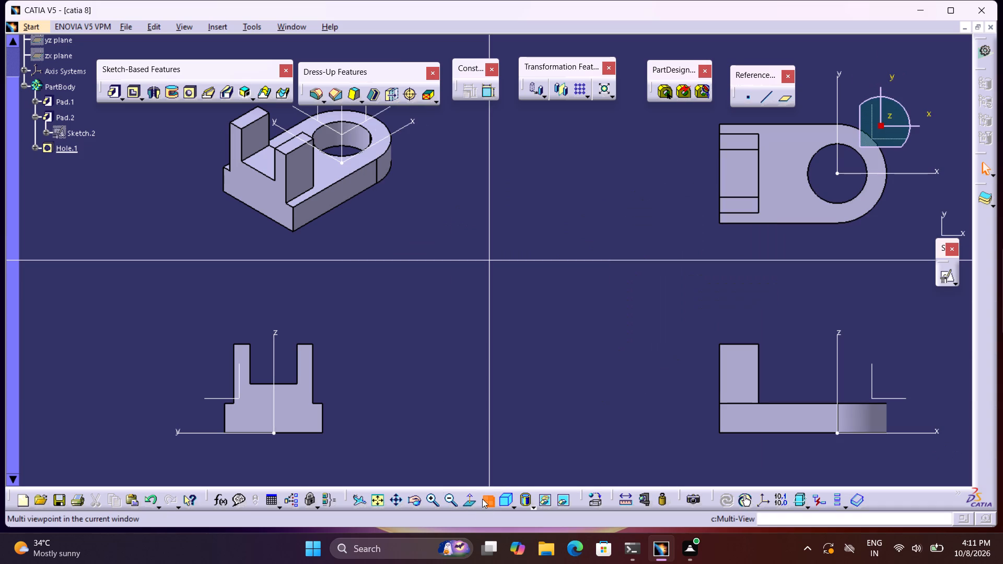
click(572, 447)
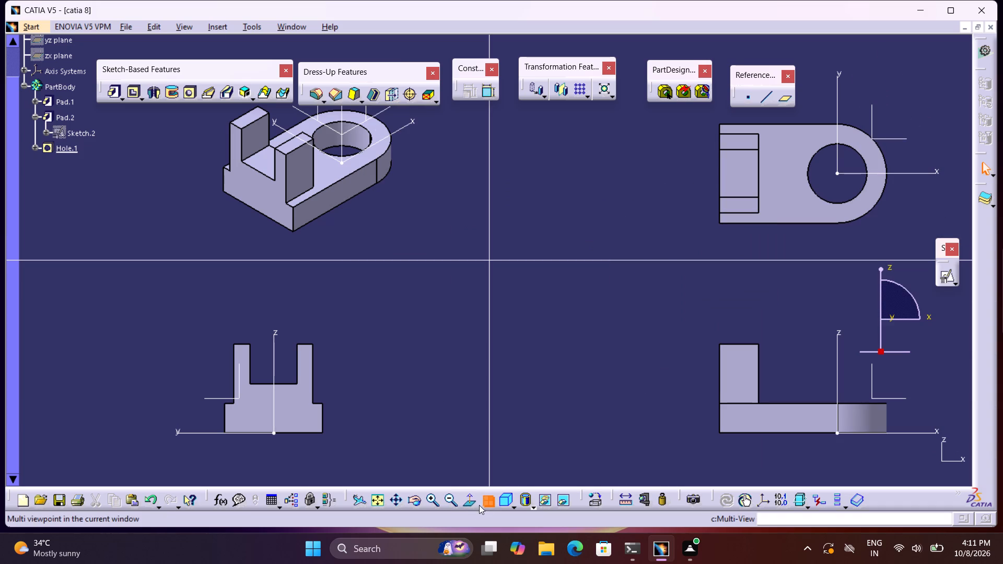
click(479, 505)
click(479, 505)
click(365, 195)
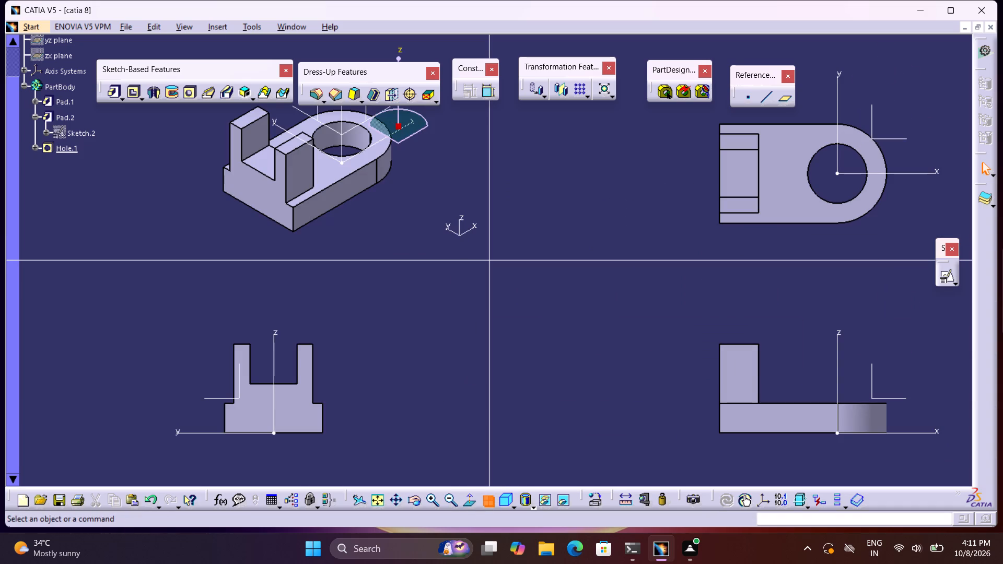
click(470, 509)
click(471, 509)
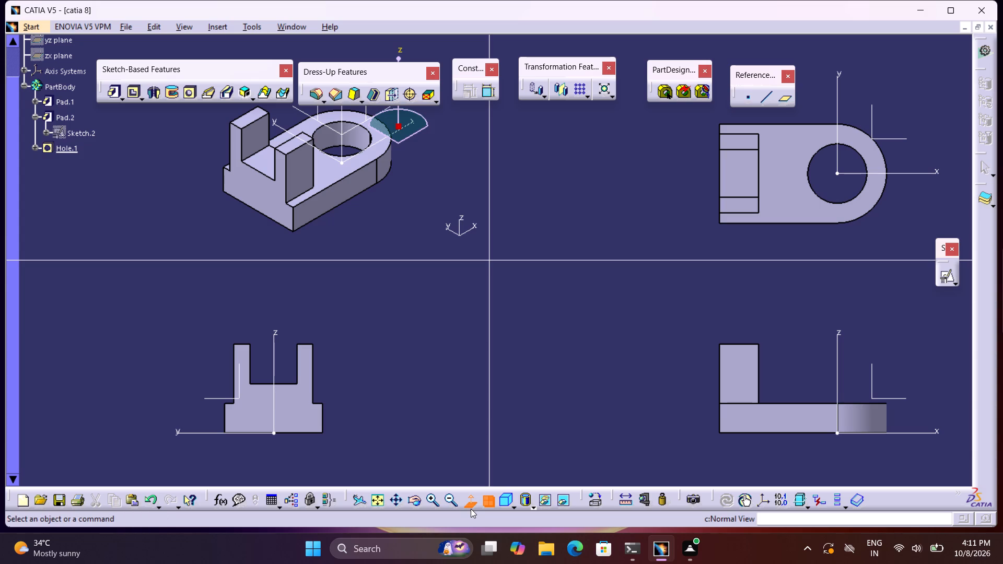
click(494, 503)
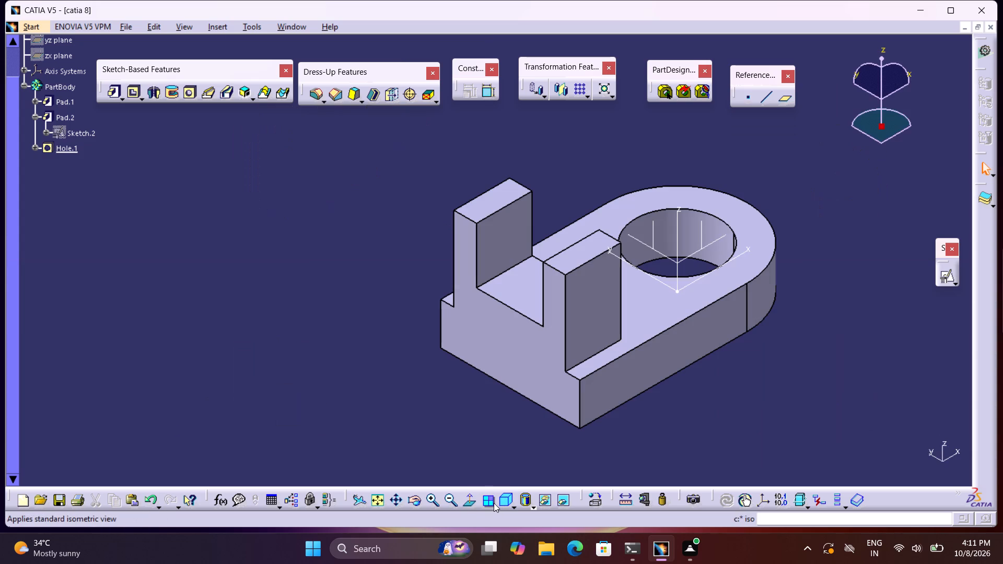
Show the standard isometric orientation in both upper multi-view viewports, and return to a single isometric view.
click(494, 503)
click(502, 503)
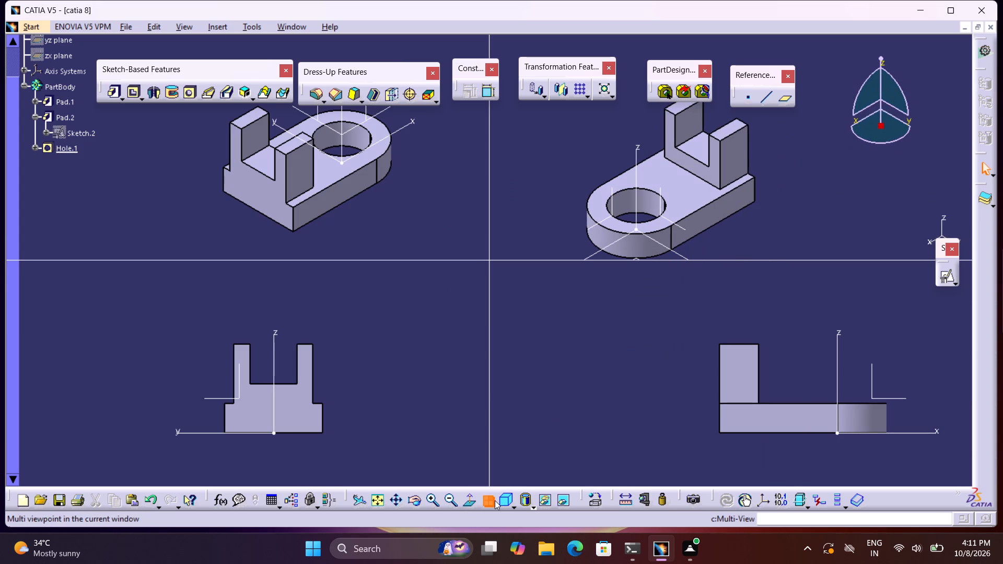
click(426, 207)
click(502, 498)
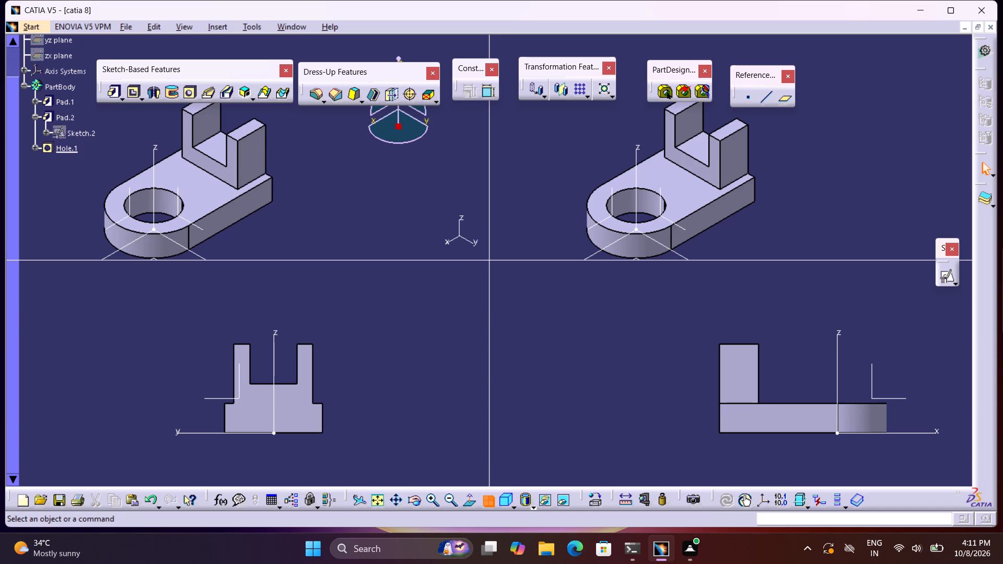
click(485, 500)
click(508, 506)
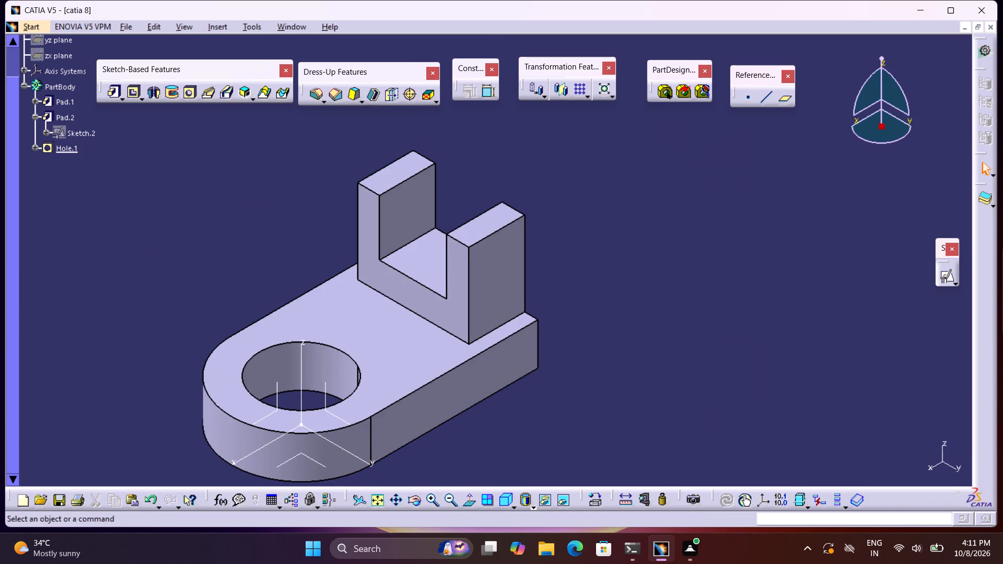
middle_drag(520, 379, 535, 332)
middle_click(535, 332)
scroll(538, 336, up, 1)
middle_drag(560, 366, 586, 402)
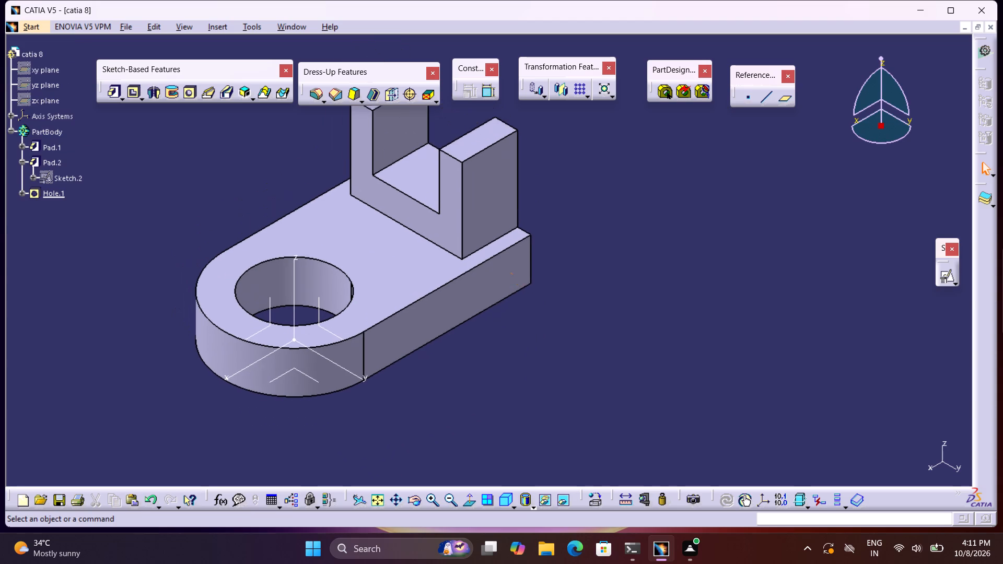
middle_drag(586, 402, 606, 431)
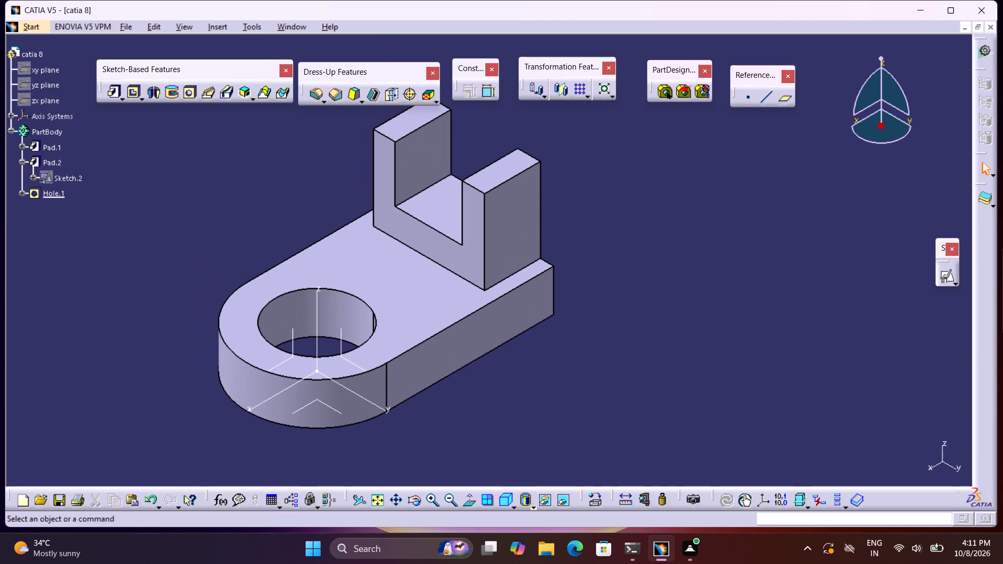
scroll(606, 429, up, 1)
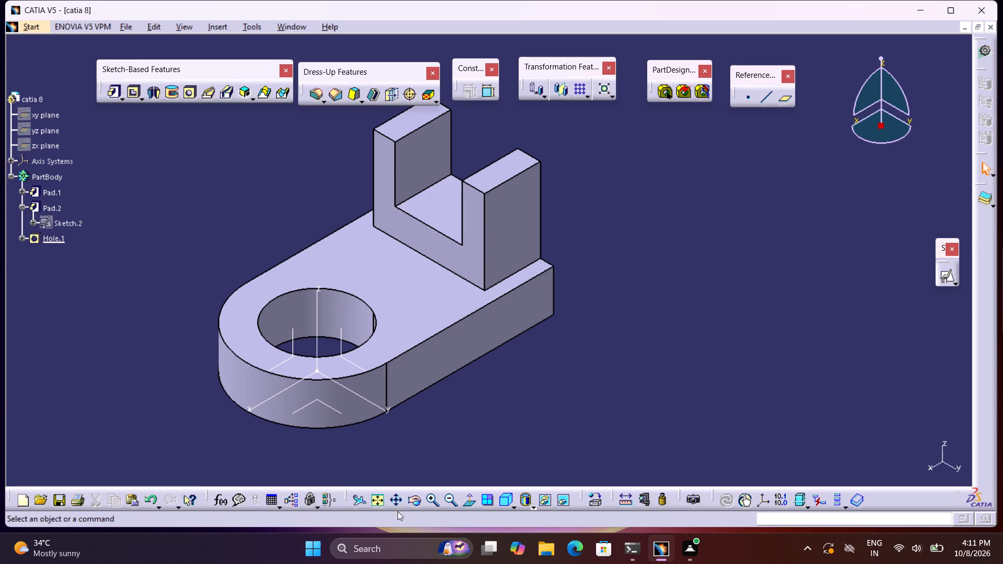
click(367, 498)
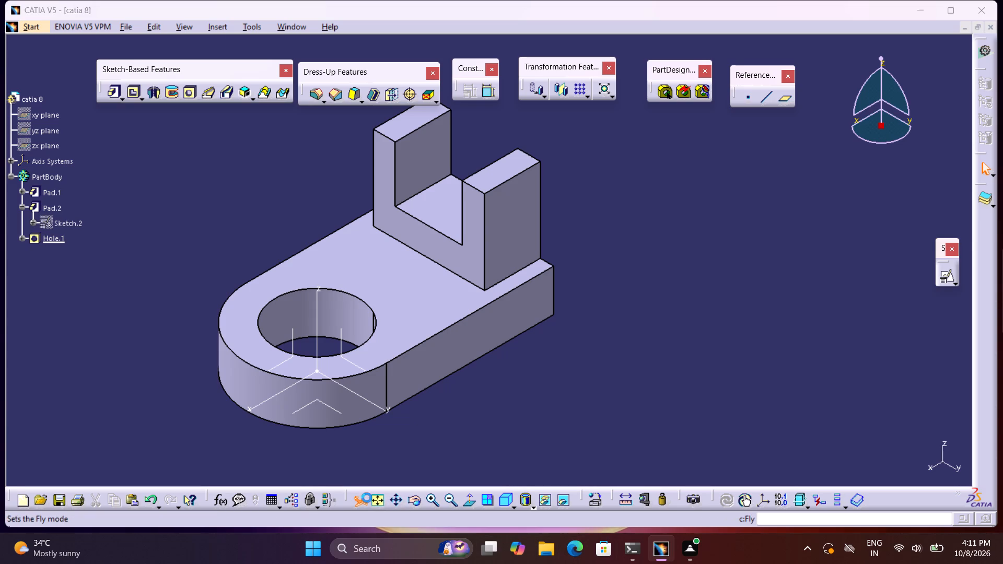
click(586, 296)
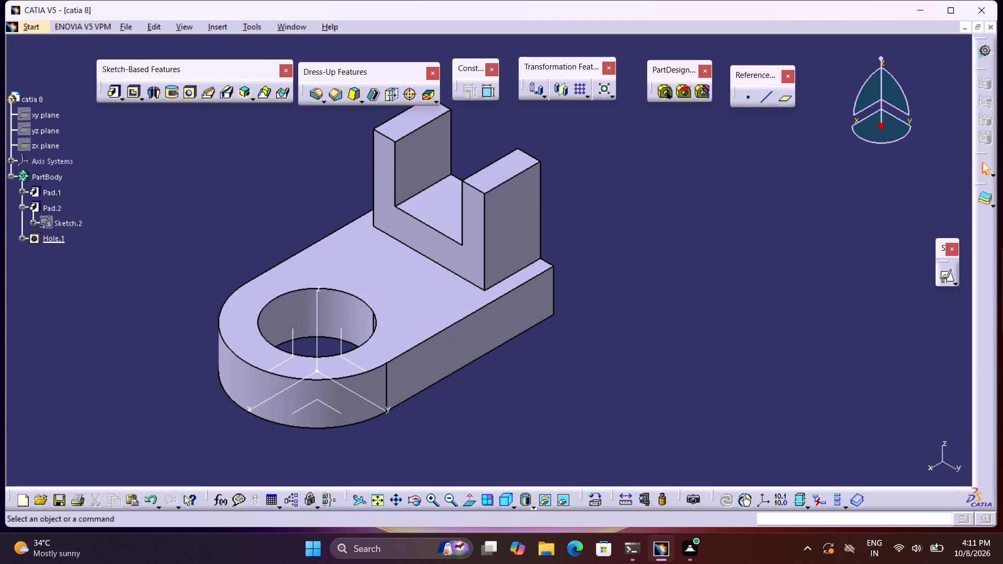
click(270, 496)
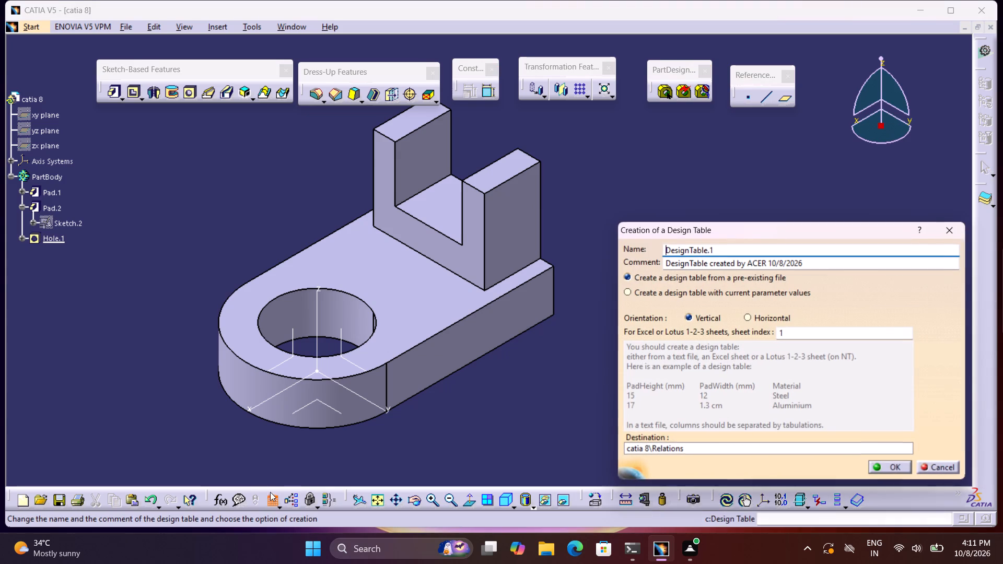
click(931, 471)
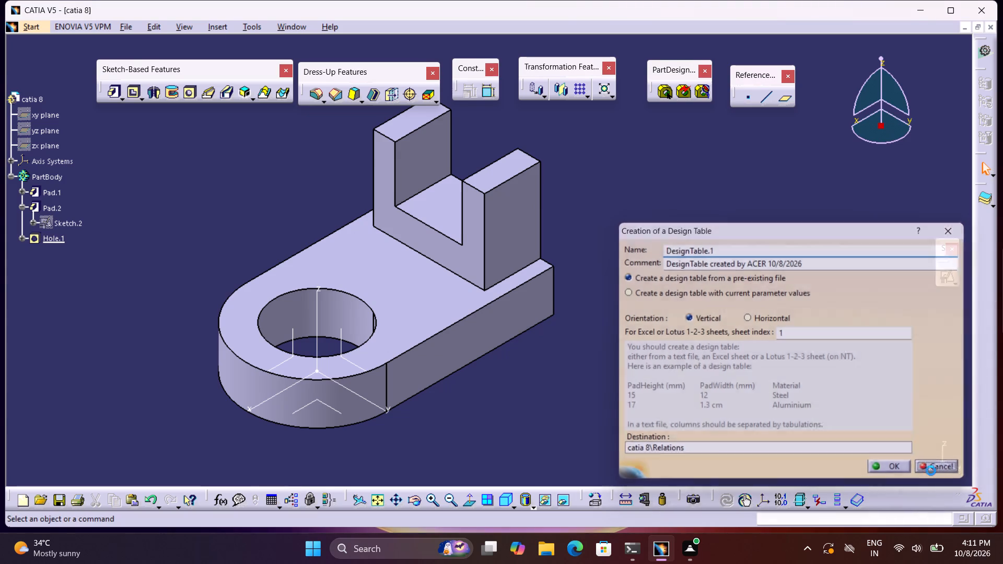
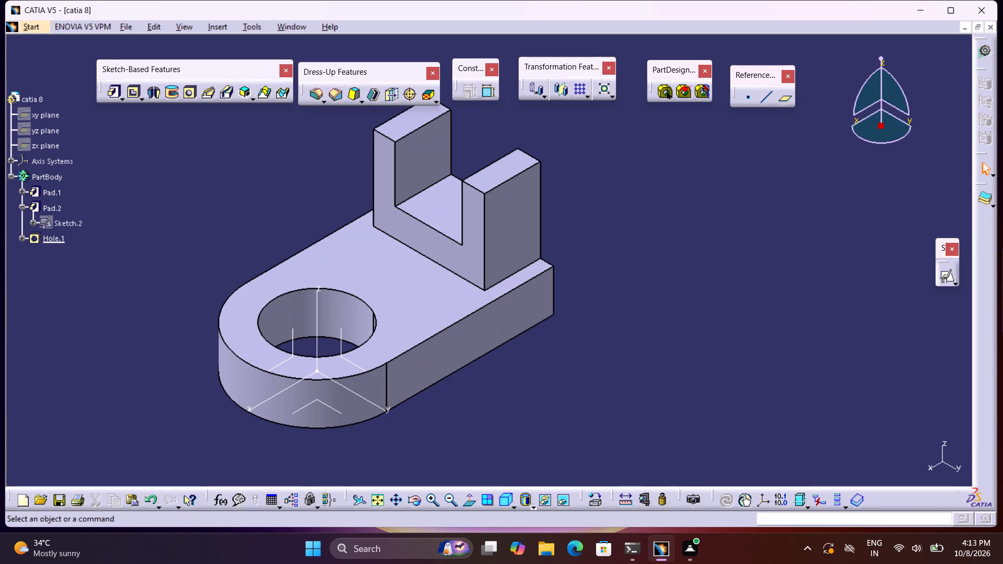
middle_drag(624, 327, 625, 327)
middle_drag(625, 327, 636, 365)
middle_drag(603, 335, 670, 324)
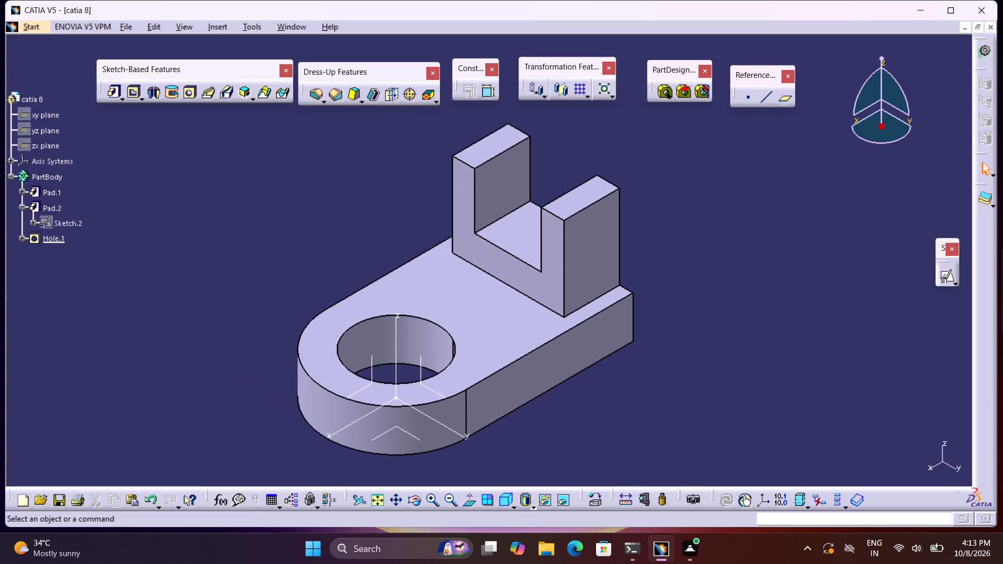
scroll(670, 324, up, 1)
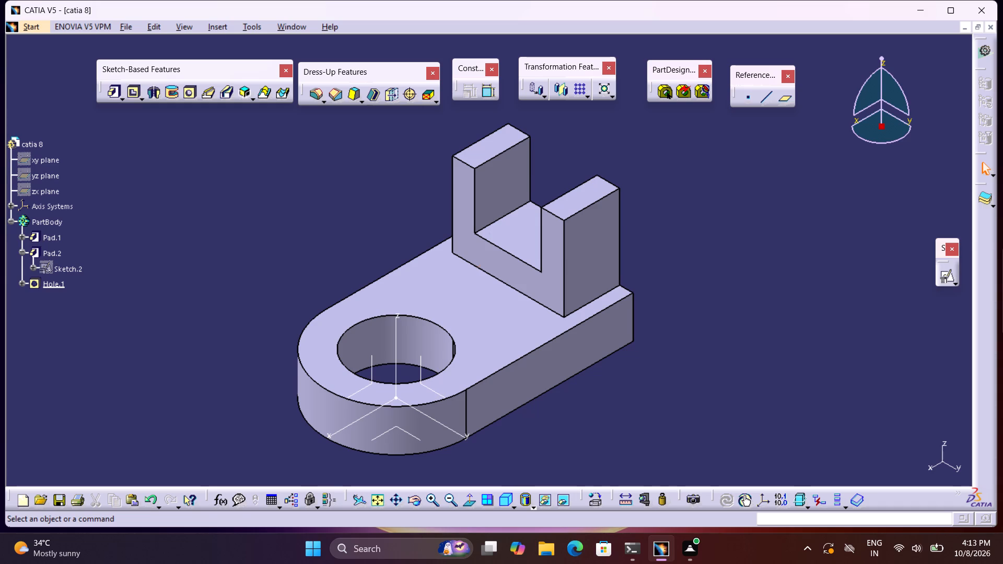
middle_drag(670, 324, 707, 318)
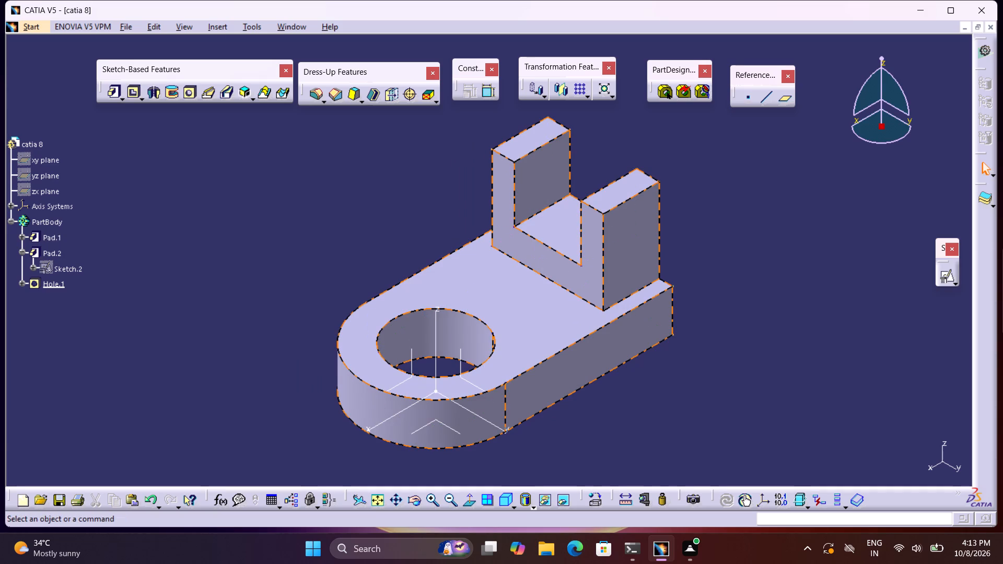
Open the U-shaped upright's sketch, Sketch.2, in the sketcher and examine its profile and dimensions.
double_click(72, 273)
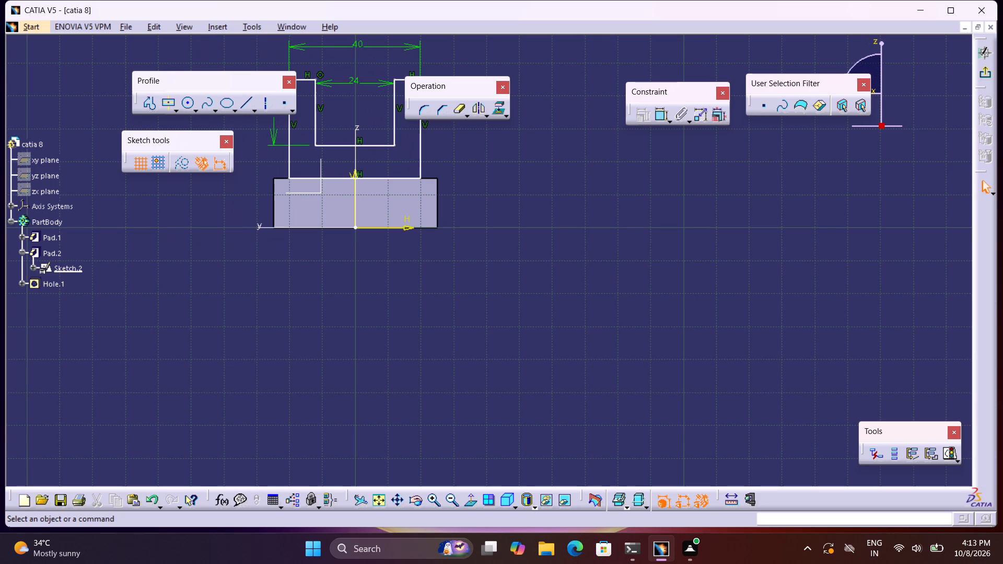
middle_drag(317, 357, 342, 437)
scroll(336, 416, up, 1)
middle_drag(444, 181, 431, 175)
right_click(453, 216)
middle_drag(392, 201, 428, 257)
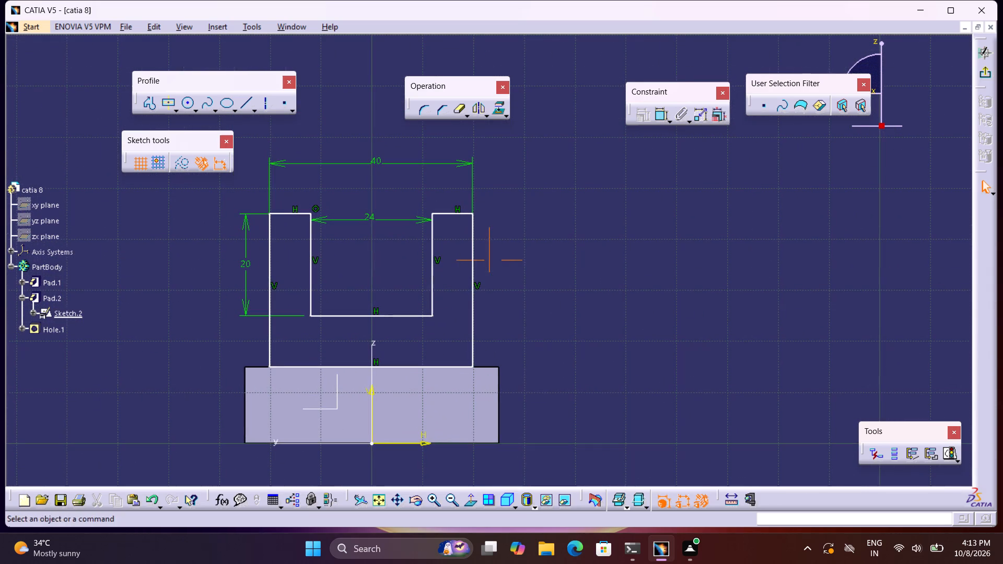
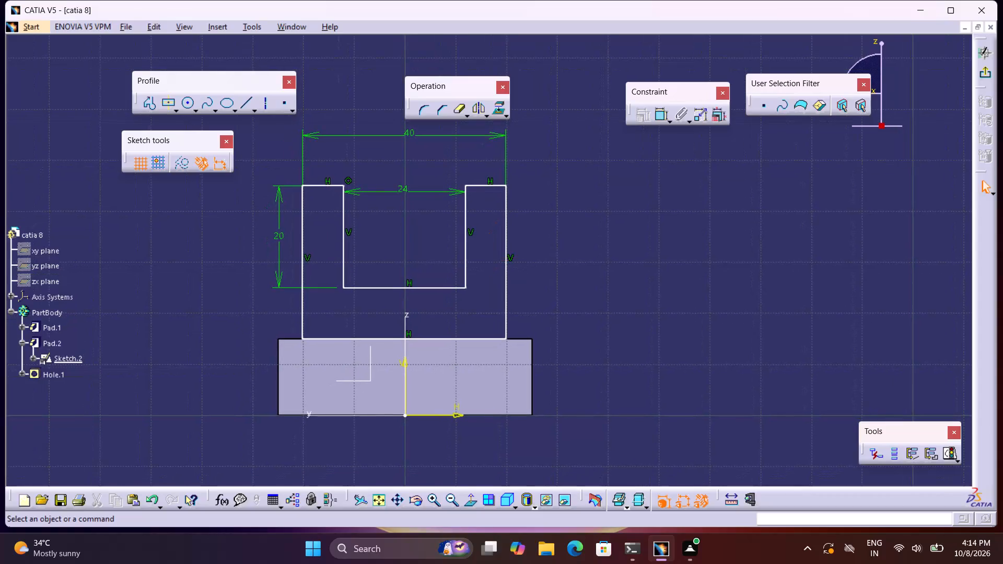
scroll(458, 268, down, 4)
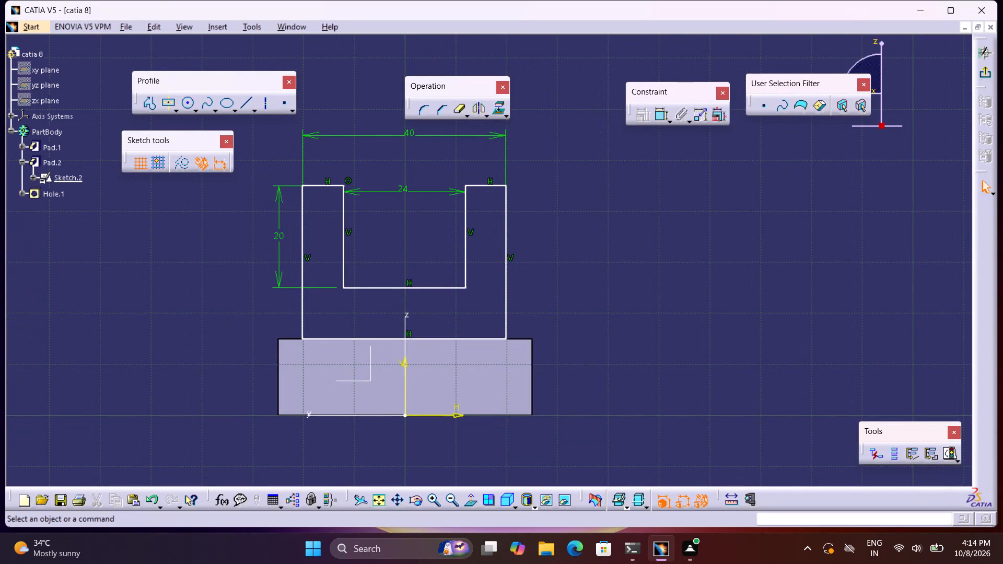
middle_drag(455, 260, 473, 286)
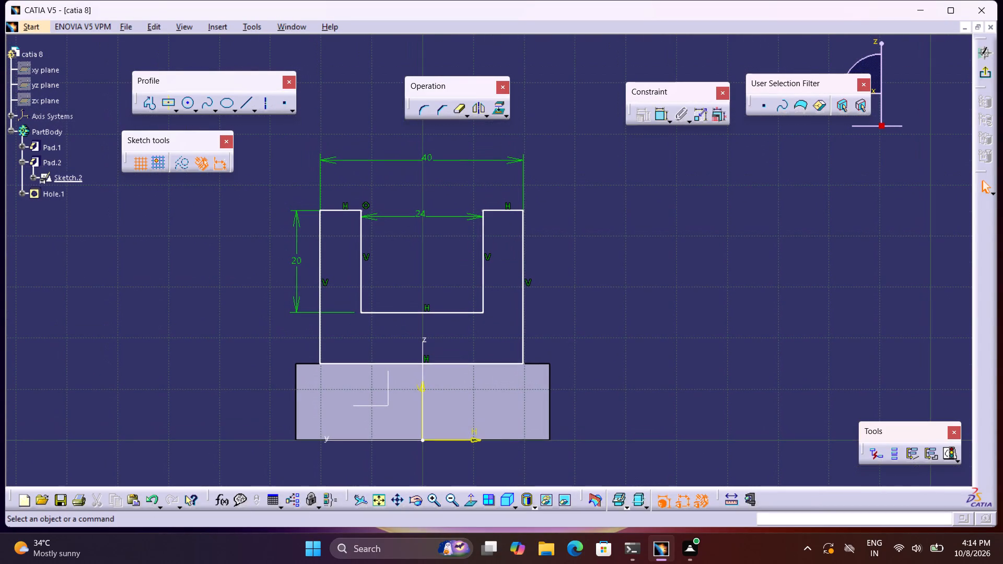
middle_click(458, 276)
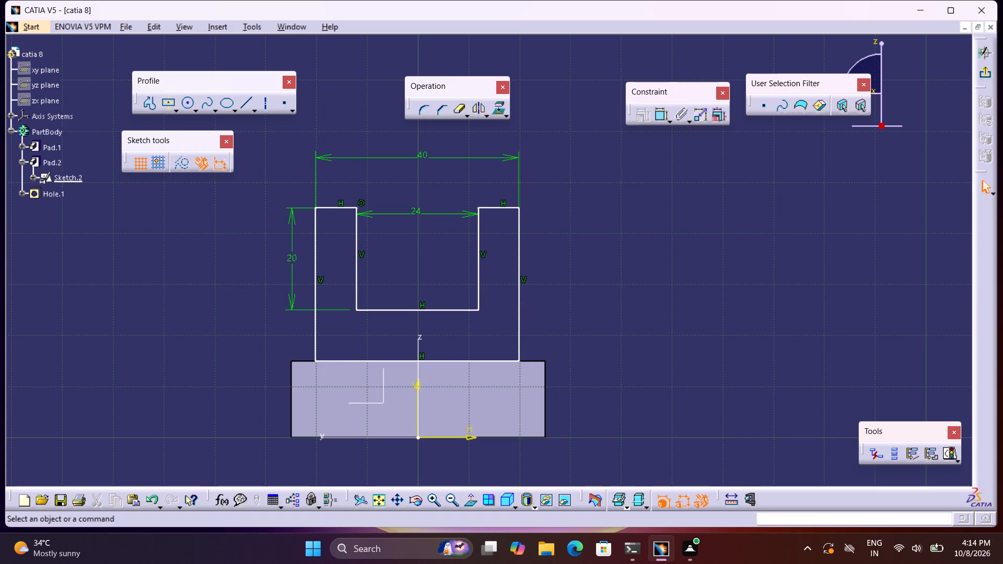
Open the round-ended base pad's sketch, Sketch.1, in the sketcher and examine its profile, dimensions and constraints.
click(20, 148)
double_click(64, 159)
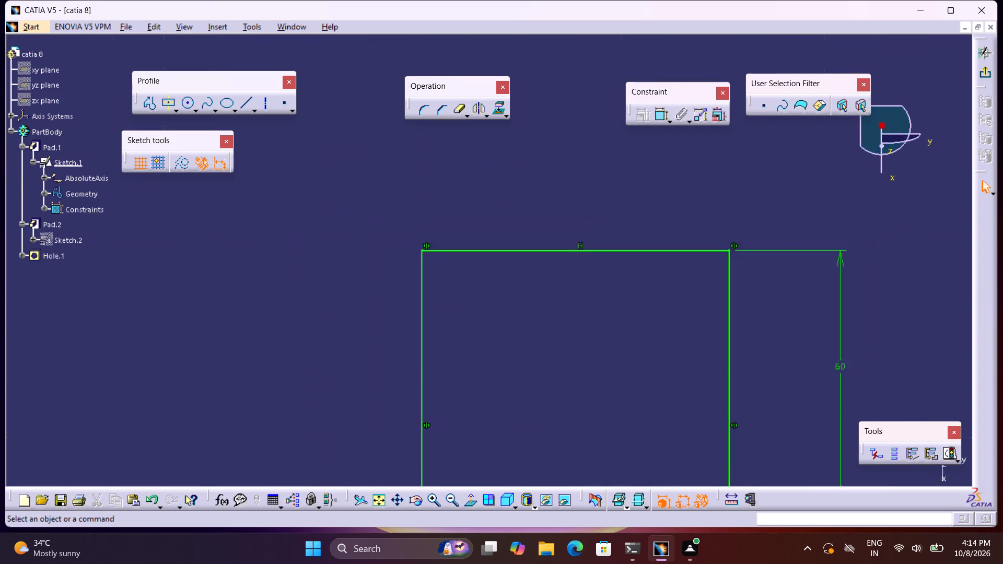
middle_drag(331, 256, 325, 251)
right_click(311, 228)
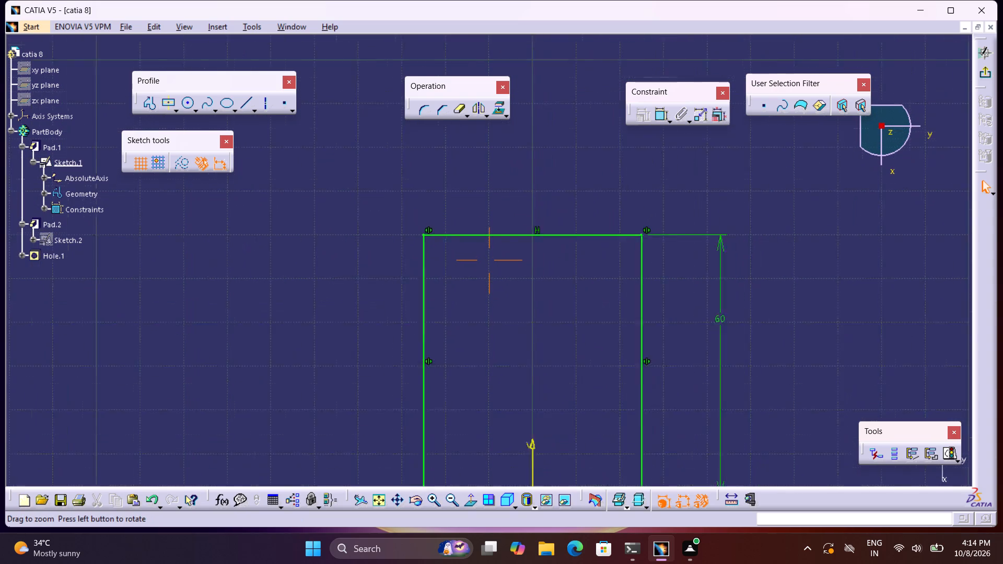
middle_drag(325, 251, 357, 300)
middle_drag(477, 288, 396, 253)
scroll(400, 254, down, 1)
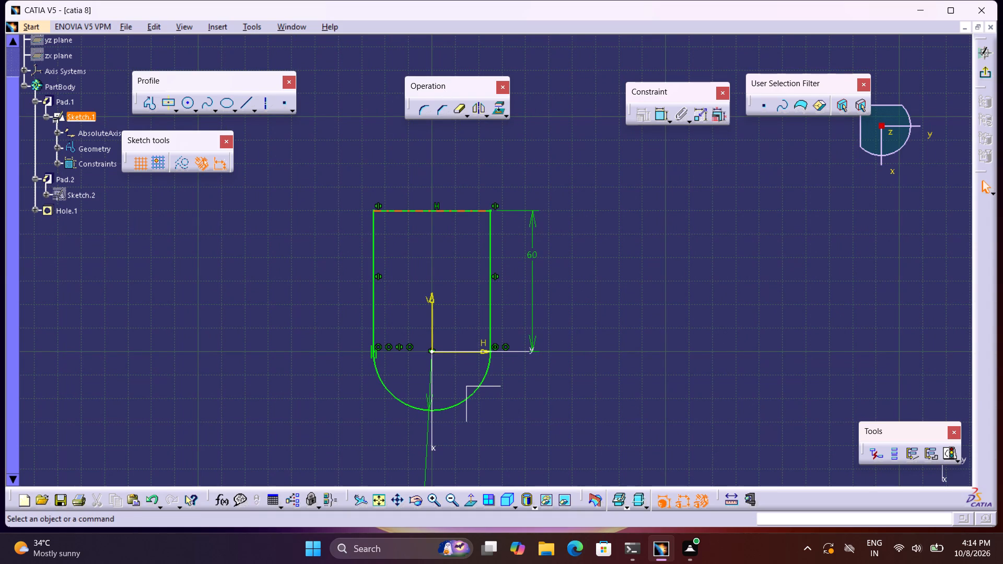
middle_drag(444, 281, 444, 283)
right_click(444, 283)
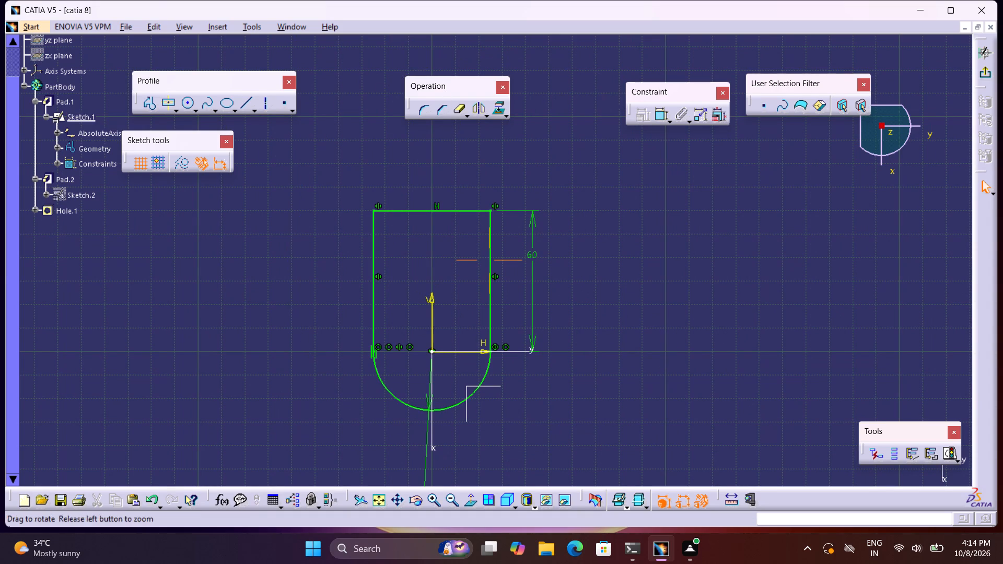
middle_drag(444, 283, 437, 266)
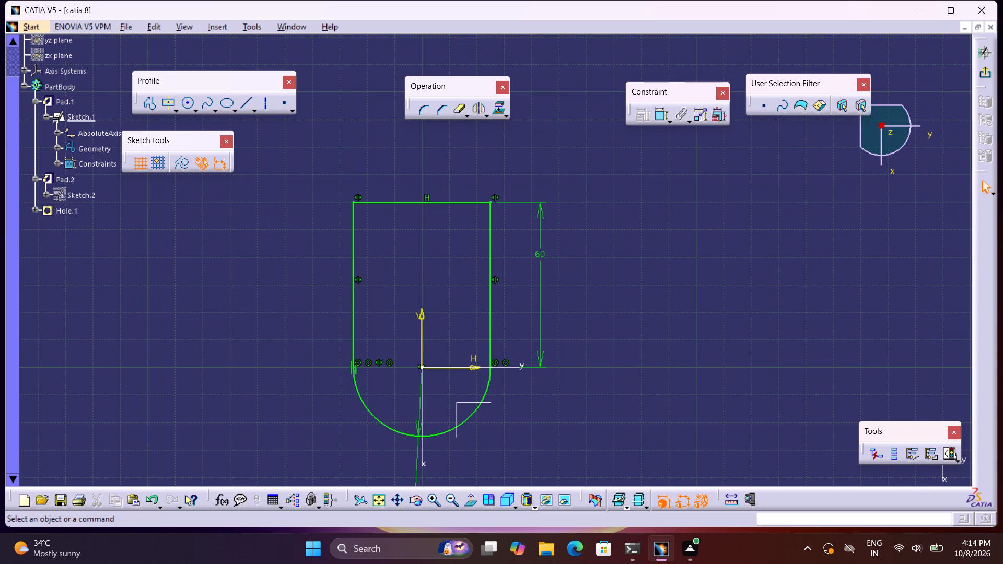
middle_drag(436, 267, 445, 245)
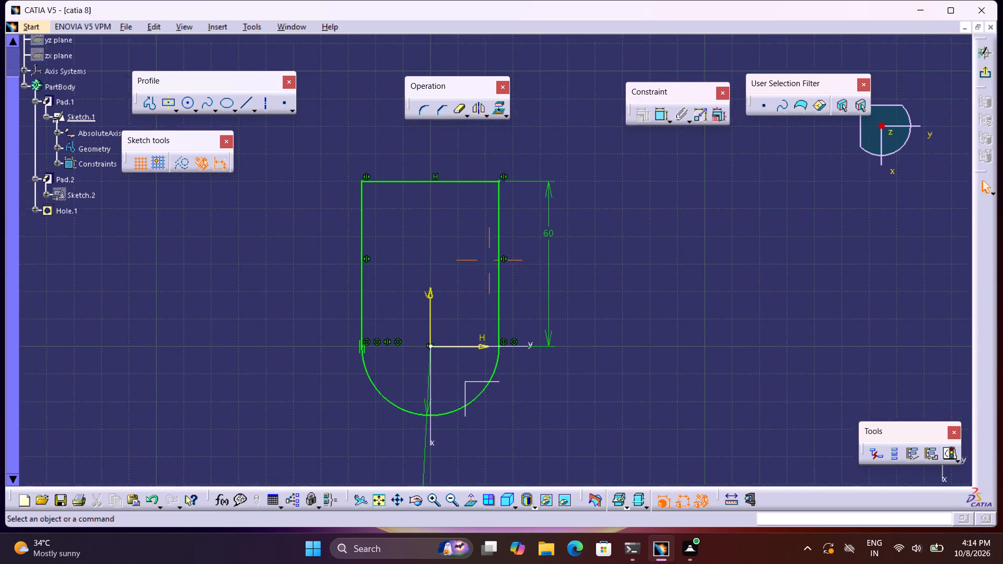
middle_drag(445, 245, 446, 244)
middle_click(446, 244)
middle_click(446, 244)
middle_drag(446, 244, 447, 243)
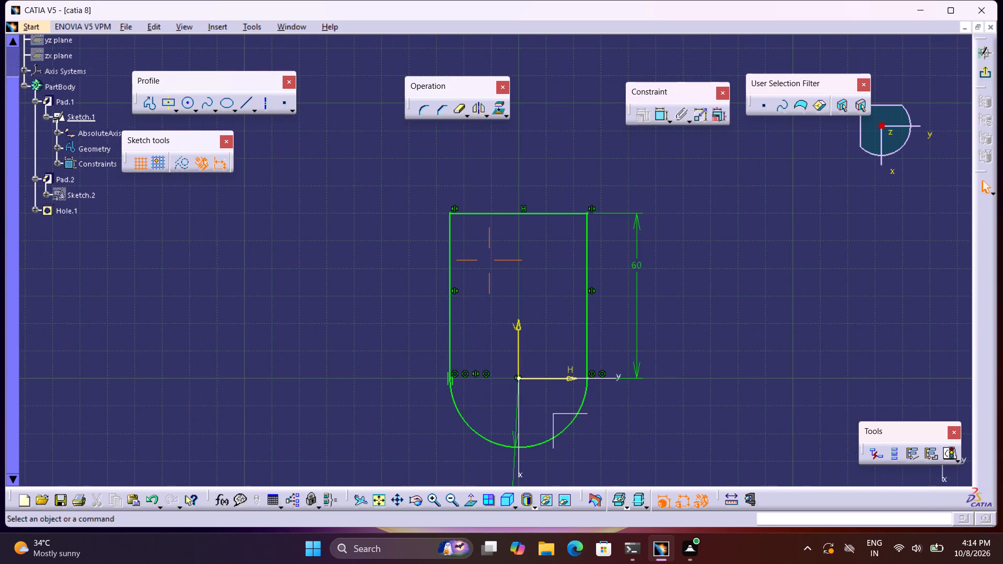
middle_drag(447, 243, 451, 239)
middle_drag(450, 228, 441, 211)
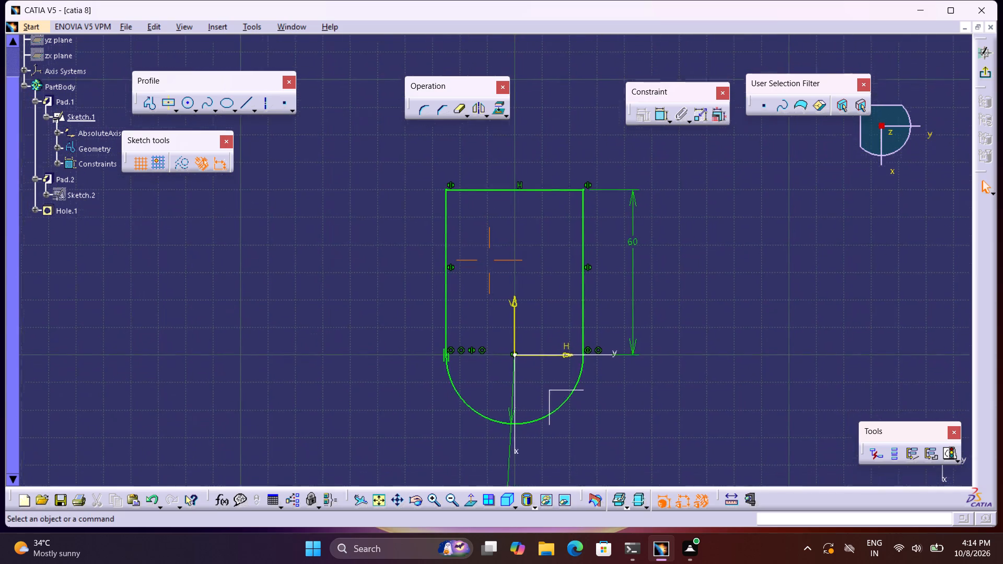
middle_drag(441, 211, 418, 182)
middle_drag(478, 214, 474, 214)
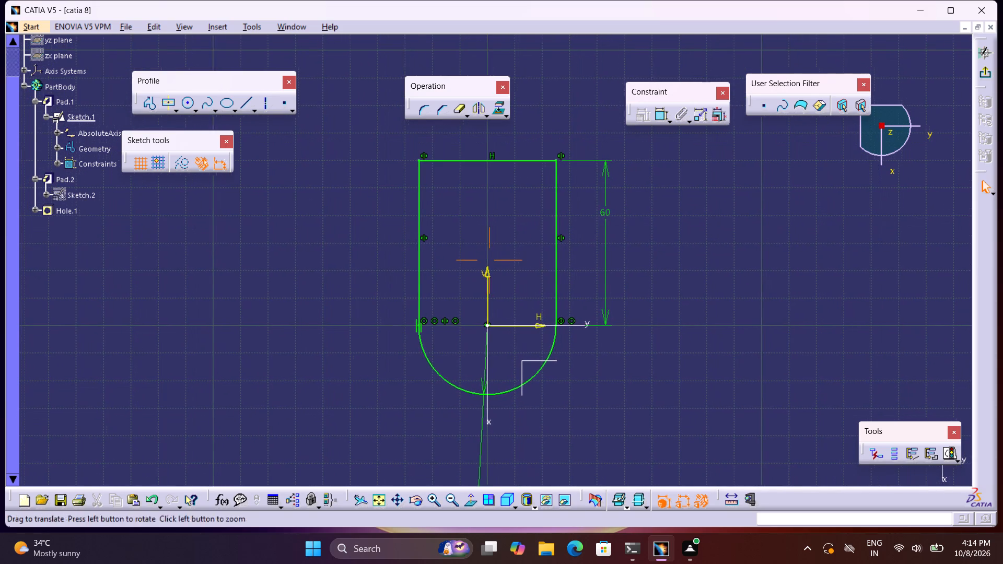
middle_drag(474, 214, 435, 225)
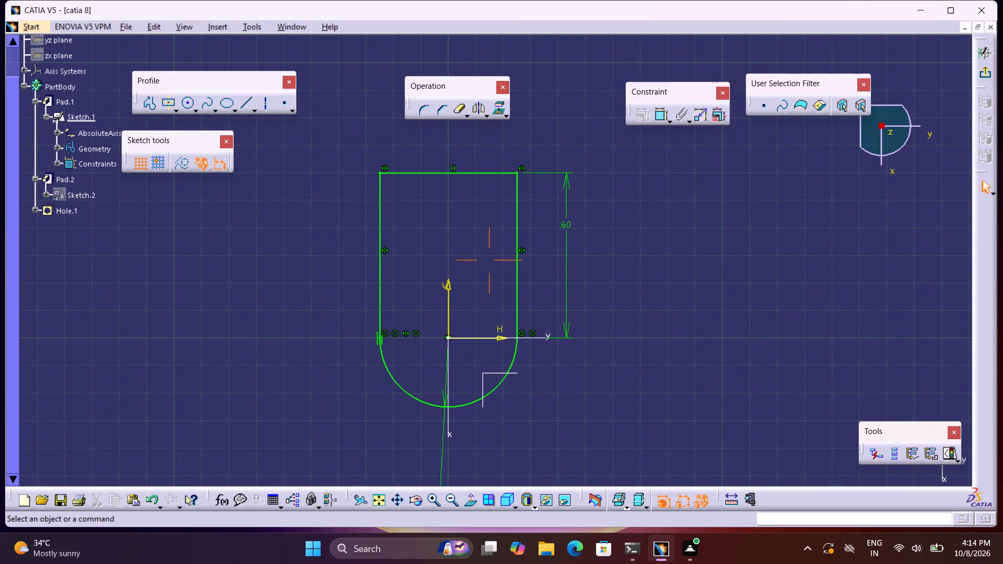
middle_drag(441, 233, 482, 291)
scroll(482, 291, up, 2)
scroll(482, 291, down, 2)
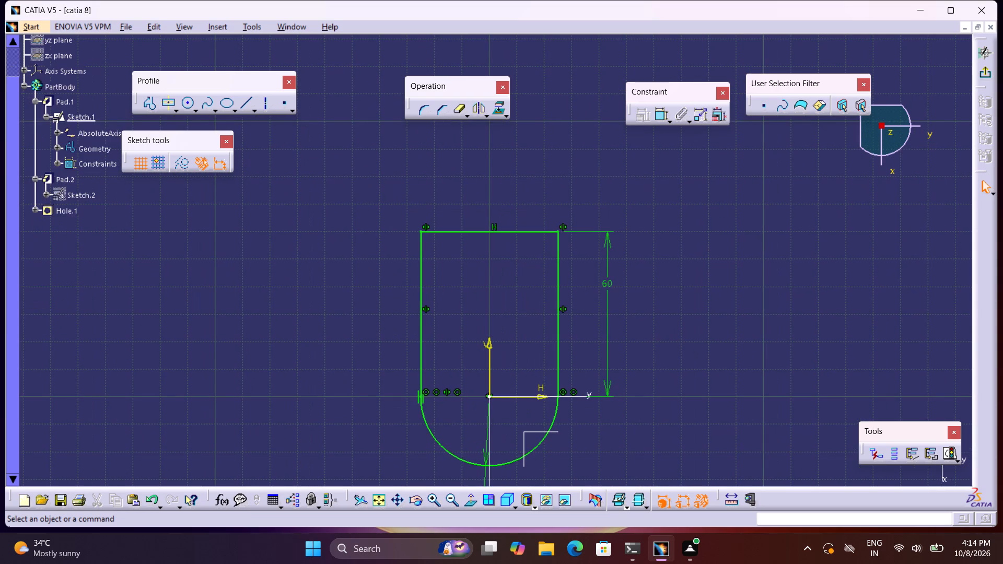
scroll(482, 291, up, 1)
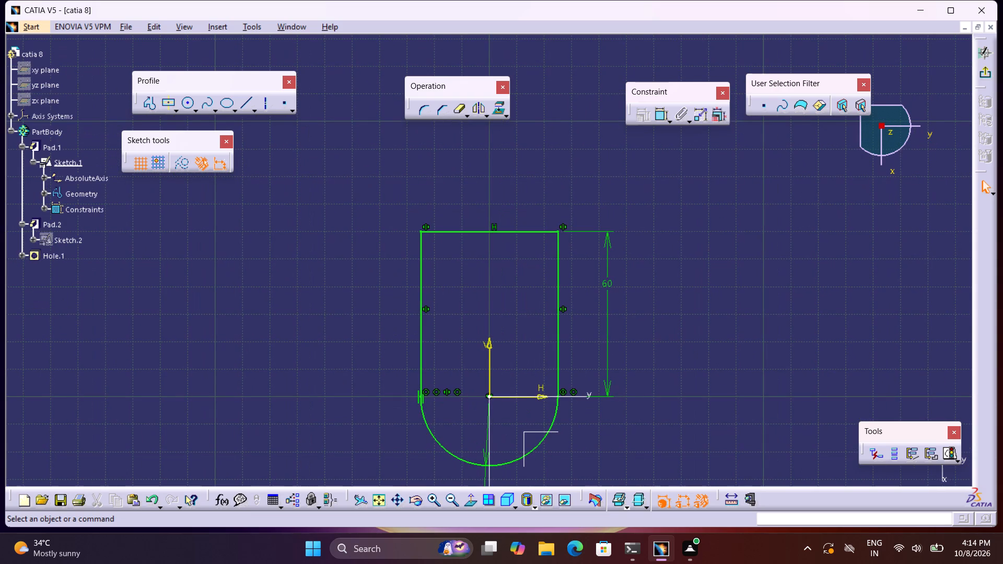
middle_drag(482, 291, 418, 254)
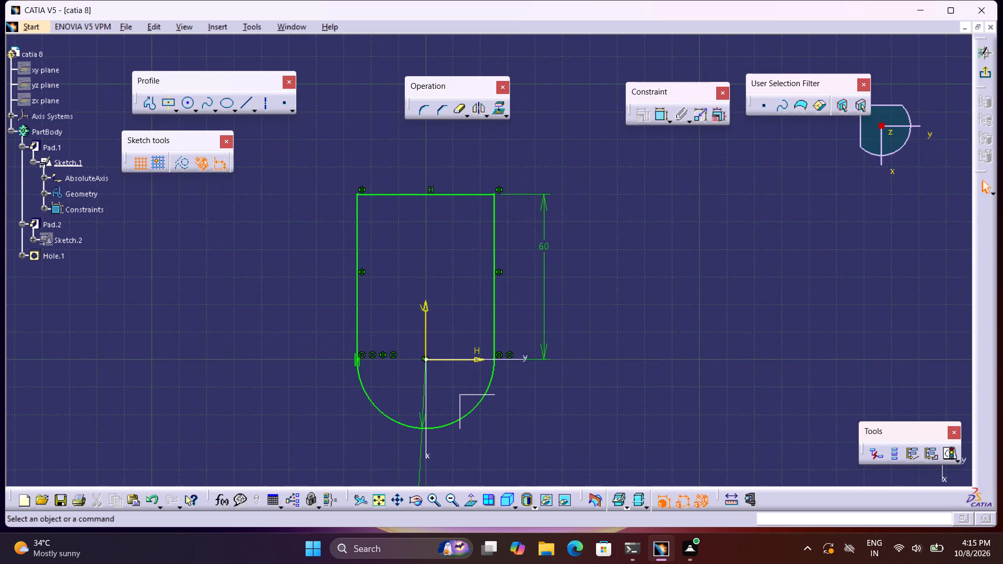
middle_drag(418, 254, 422, 261)
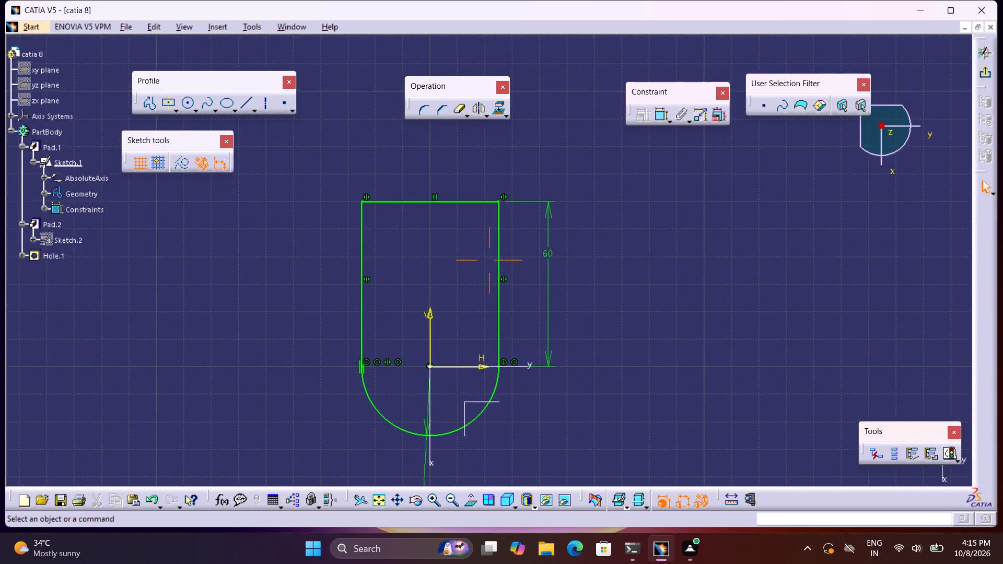
middle_drag(422, 261, 438, 268)
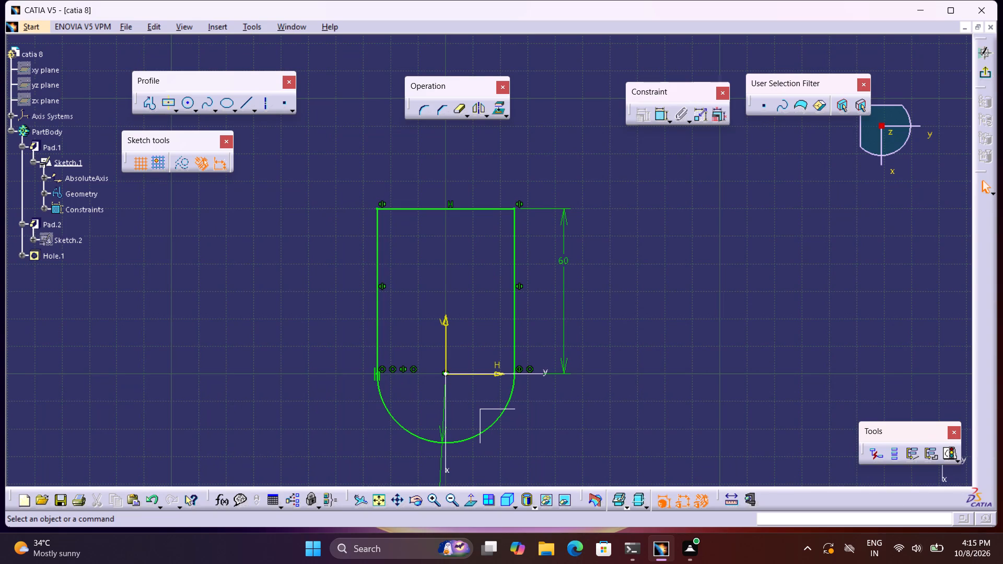
middle_drag(484, 257, 529, 248)
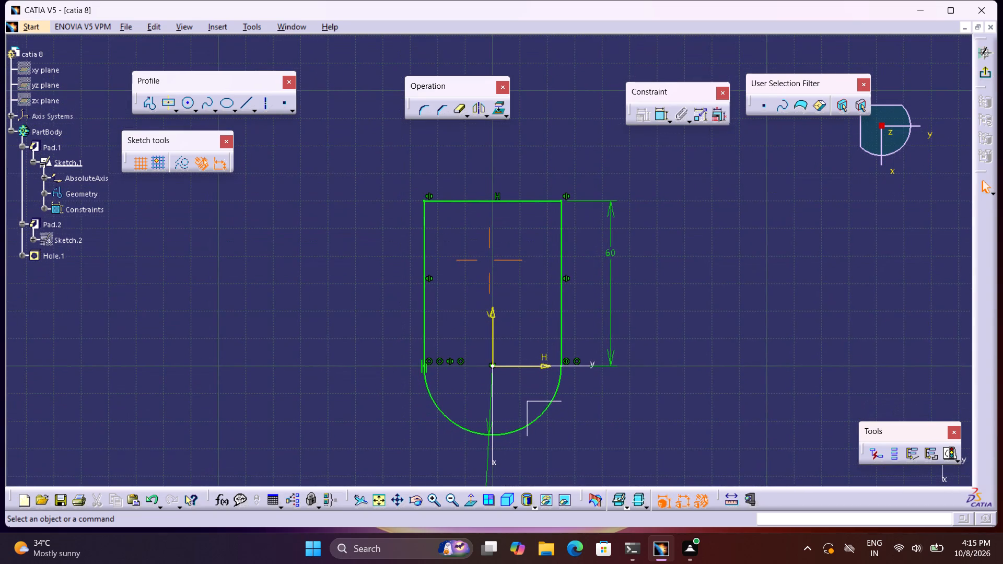
middle_drag(529, 248, 530, 248)
middle_click(530, 248)
middle_drag(532, 248, 577, 210)
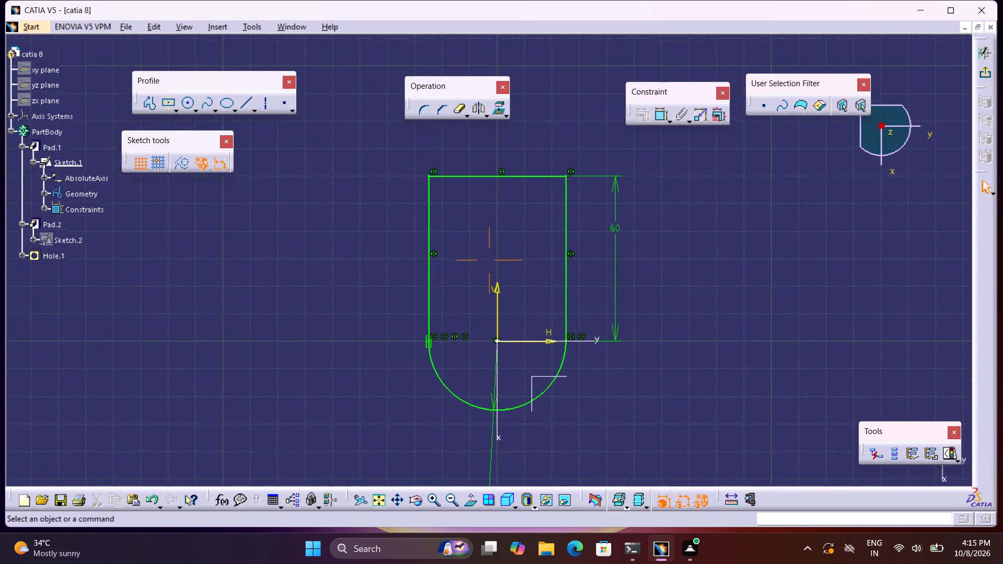
middle_drag(577, 210, 577, 207)
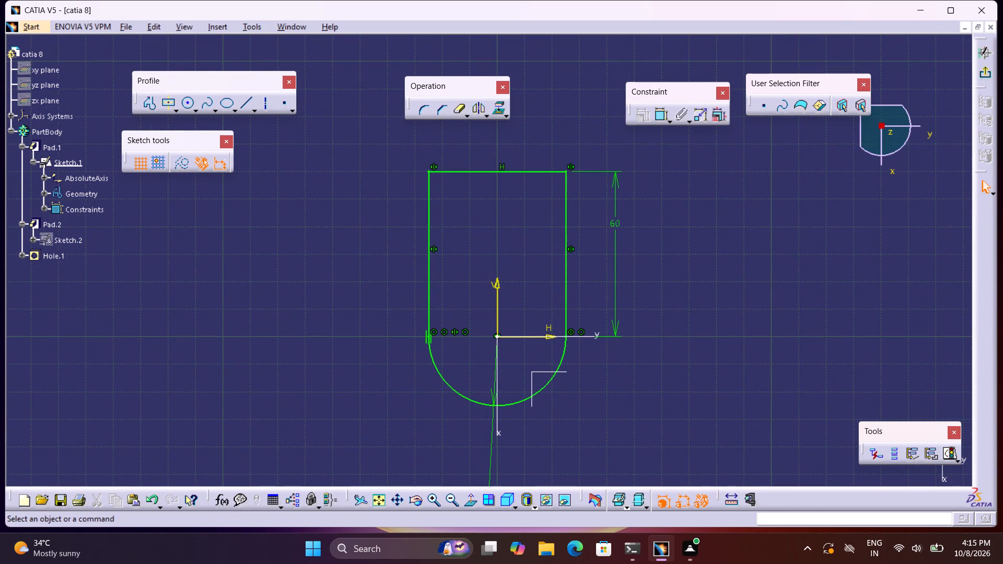
middle_drag(675, 287, 564, 272)
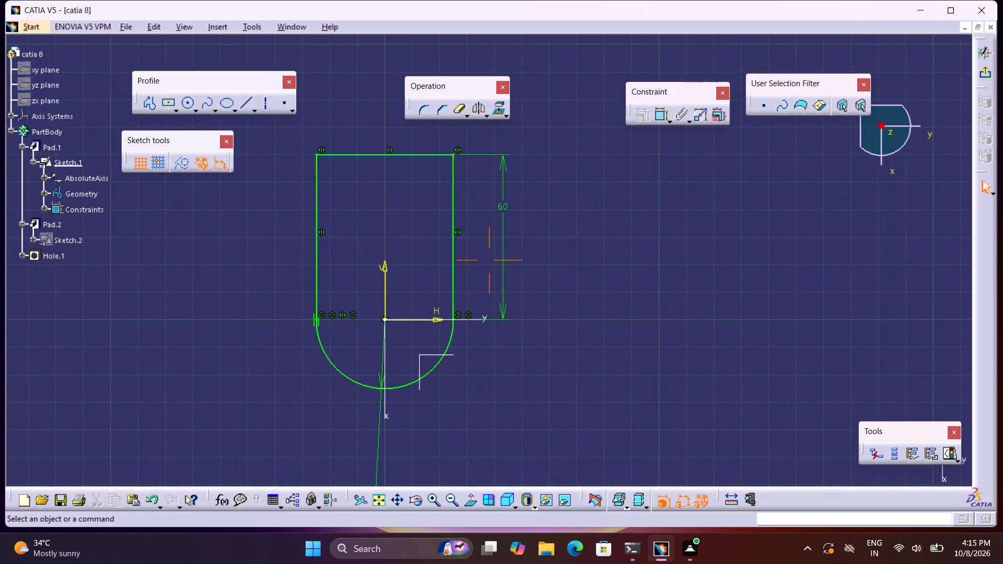
middle_drag(564, 272, 489, 263)
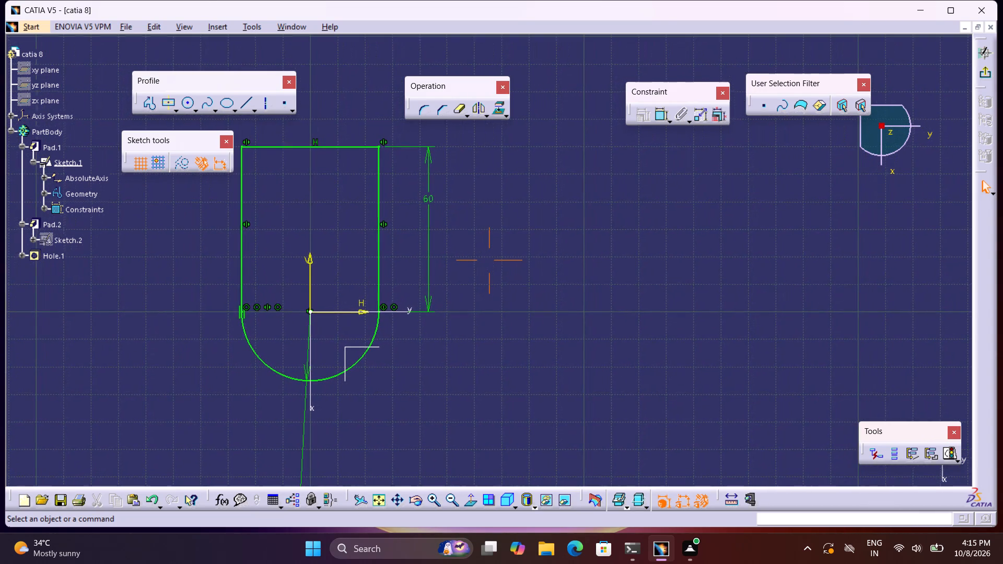
middle_drag(489, 263, 487, 263)
scroll(487, 263, up, 1)
middle_drag(357, 230, 364, 232)
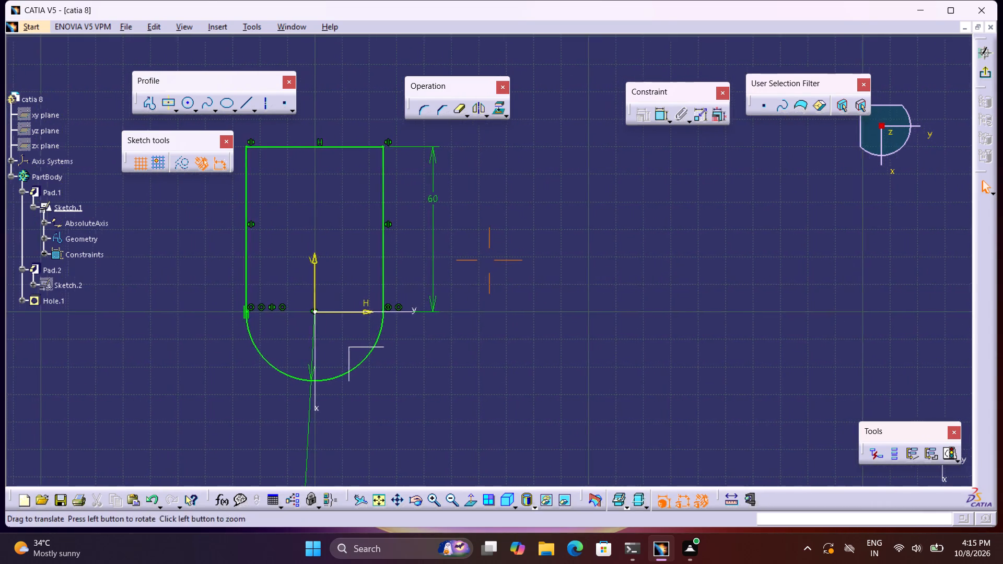
middle_drag(364, 232, 543, 260)
scroll(543, 260, down, 1)
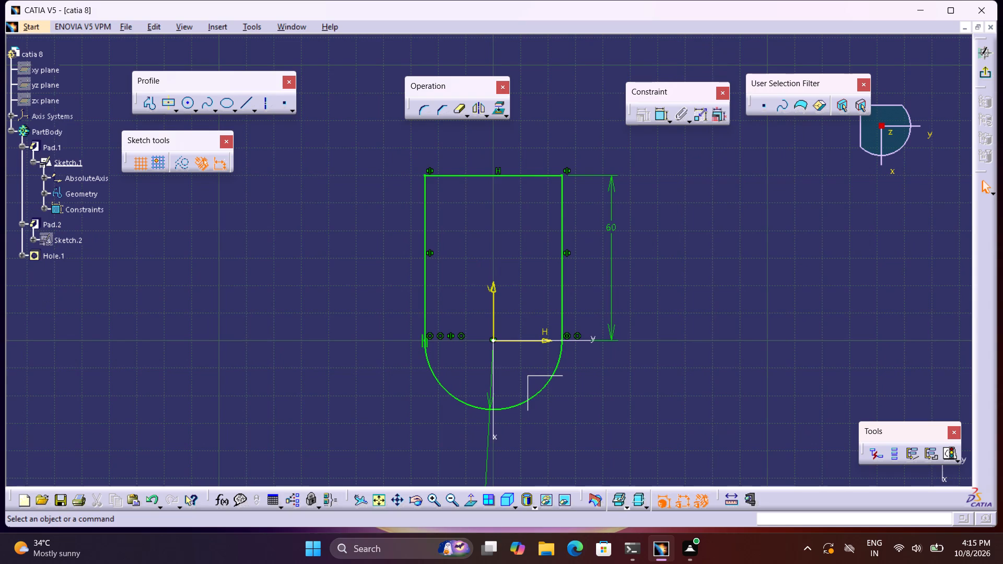
middle_drag(542, 264, 544, 270)
middle_click(542, 259)
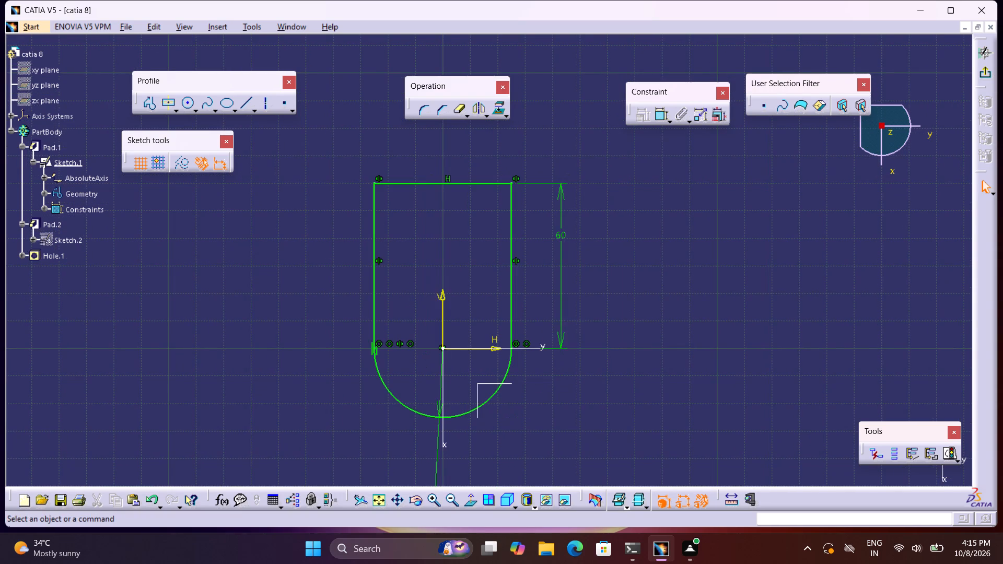
middle_drag(543, 261, 546, 275)
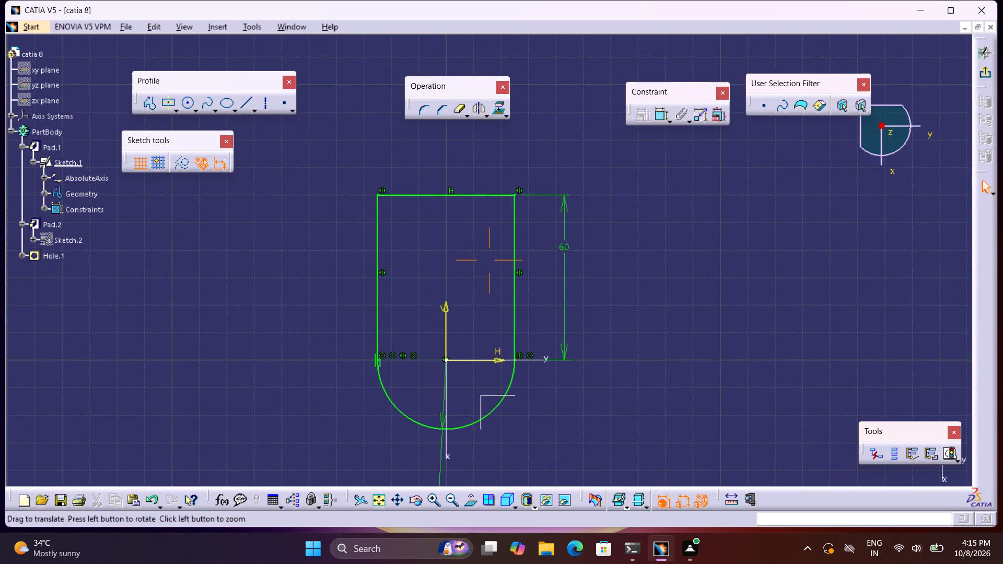
middle_drag(546, 275, 546, 275)
middle_click(546, 275)
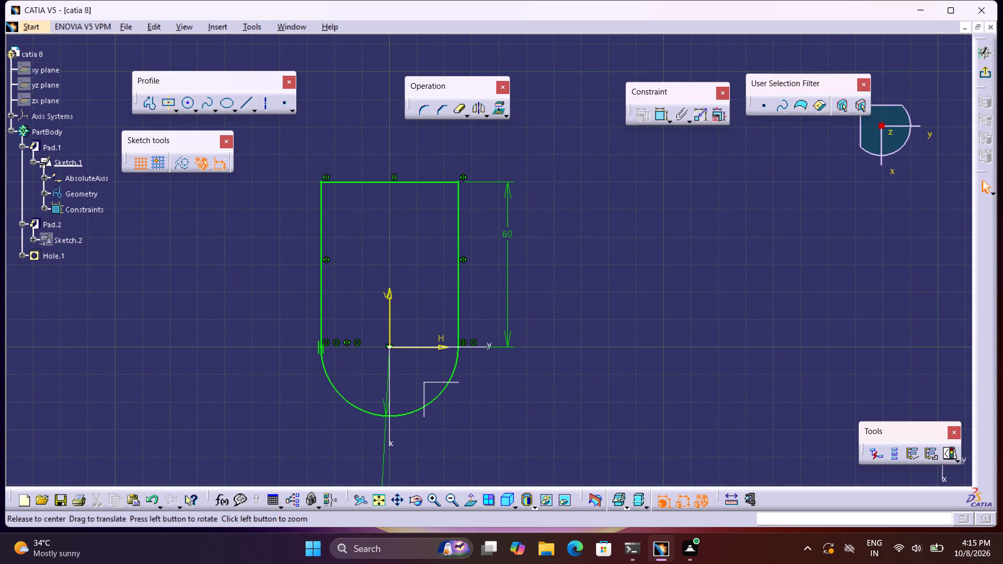
scroll(545, 272, up, 1)
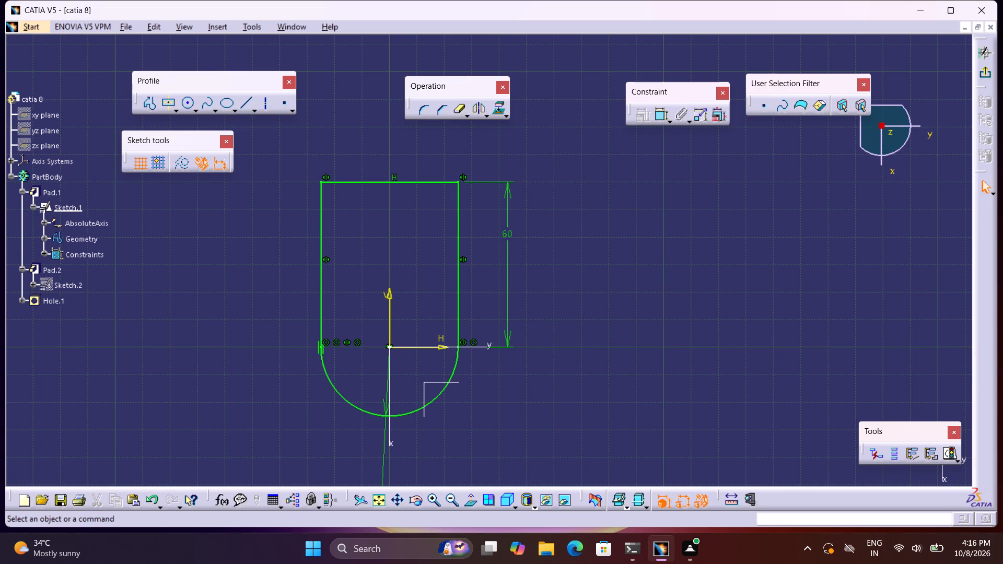
scroll(512, 185, up, 1)
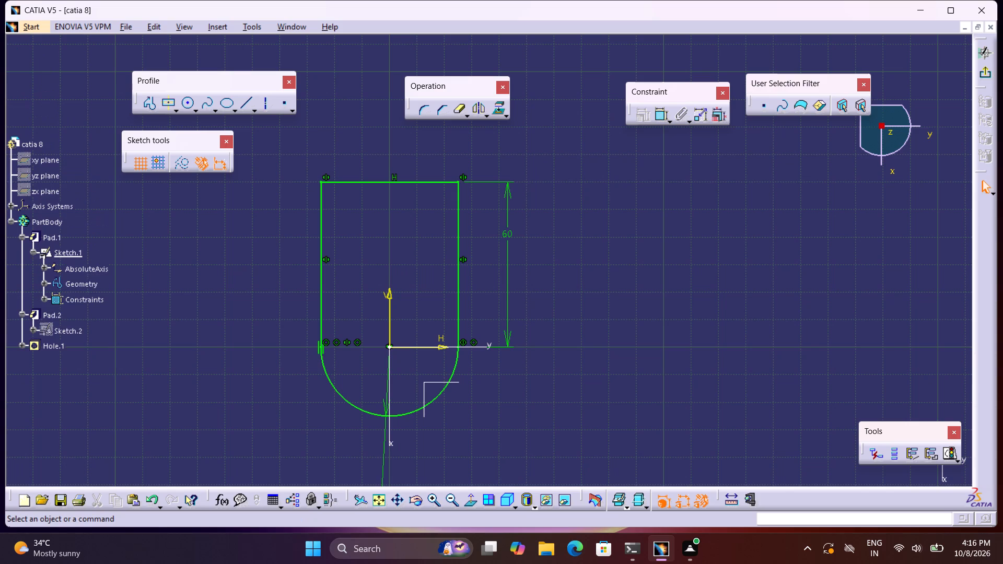
middle_drag(624, 204, 626, 214)
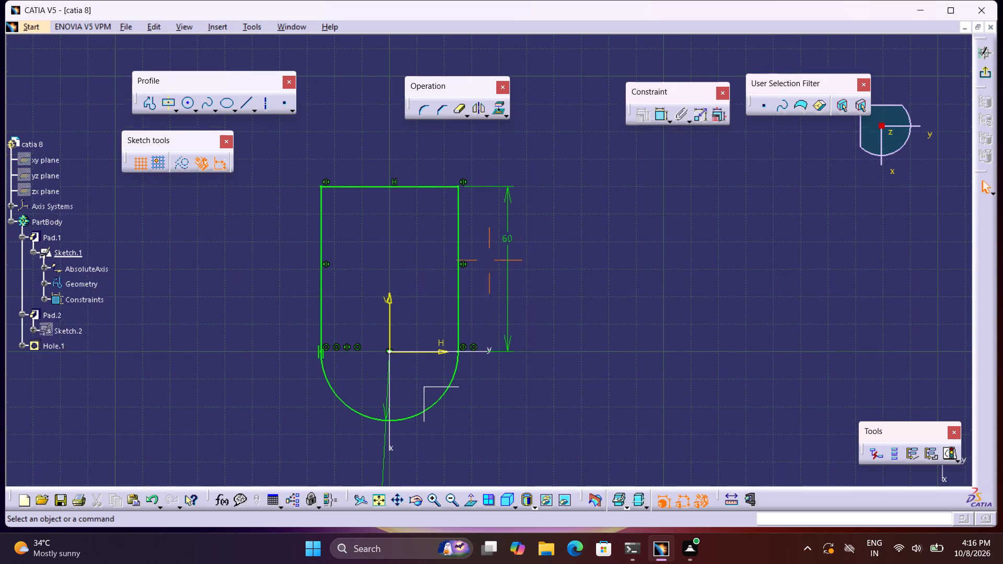
middle_drag(626, 214, 638, 244)
middle_drag(166, 217, 193, 191)
scroll(193, 188, down, 1)
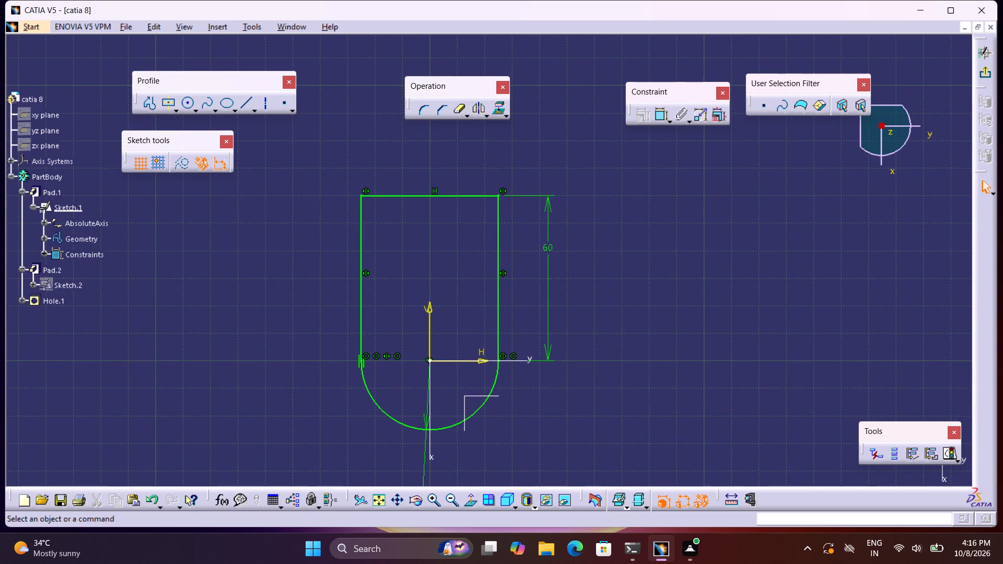
scroll(193, 188, down, 1)
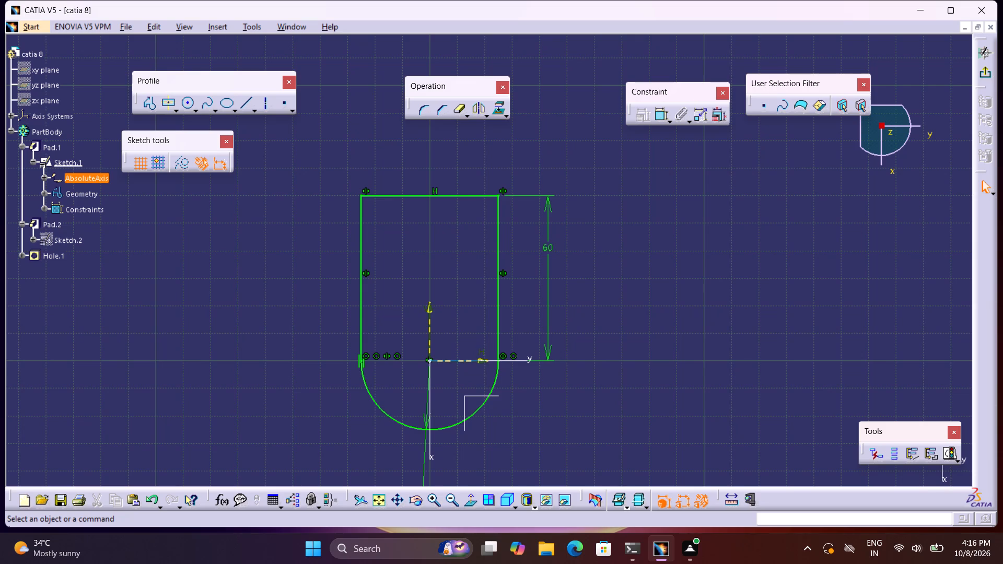
Check the AbsoluteAxis, Geometry and Constraints entries under Sketch.1 in the specification tree.
click(88, 181)
click(91, 193)
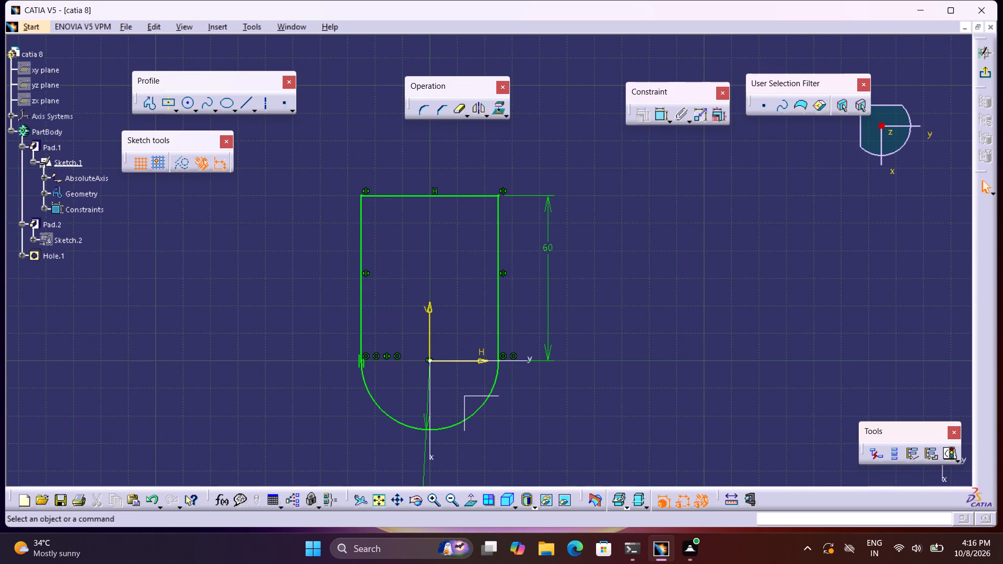
click(91, 193)
click(87, 209)
Reopen the U-shaped upright's sketch, Sketch.2, in the sketcher and examine its profile and dimensions.
triple_click(120, 278)
click(120, 276)
double_click(80, 243)
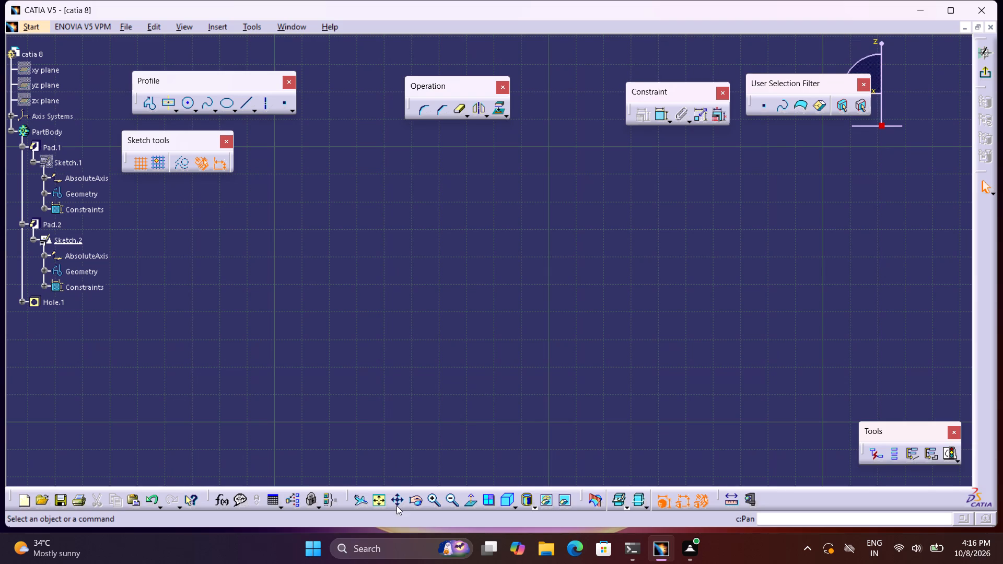
click(381, 497)
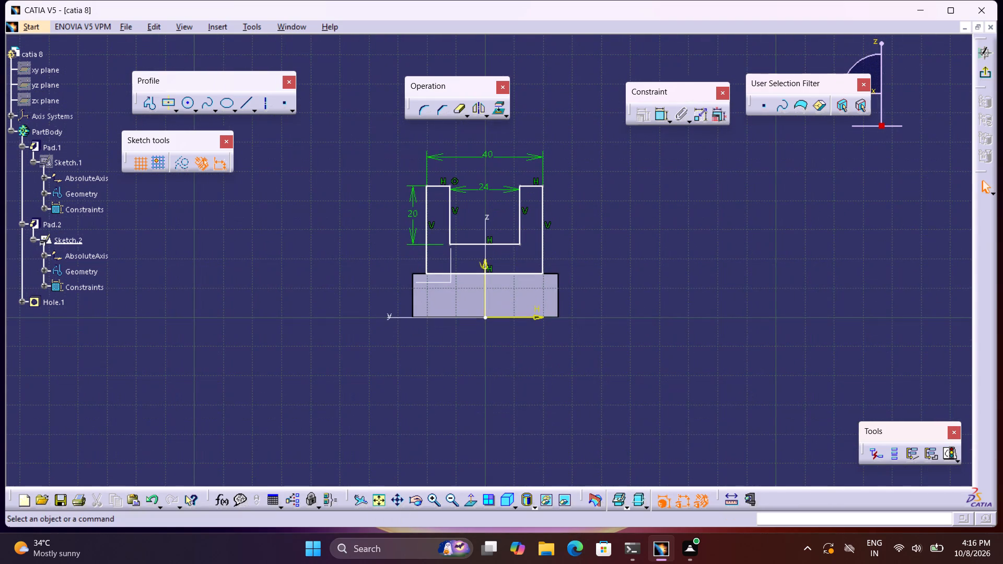
middle_drag(596, 278, 589, 314)
right_click(589, 314)
middle_click(589, 315)
middle_drag(589, 315, 587, 308)
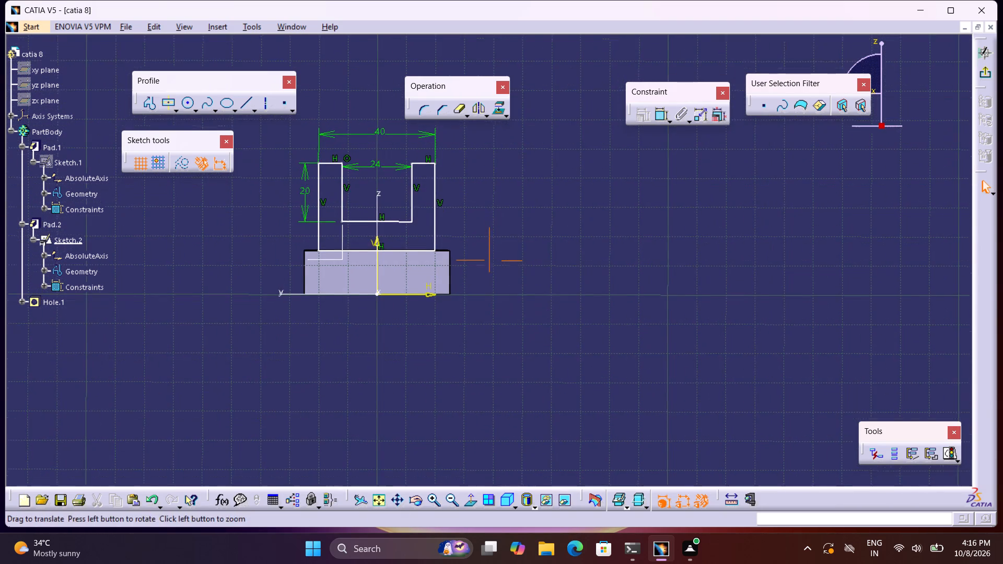
middle_drag(587, 308, 583, 301)
middle_drag(580, 297, 550, 243)
right_click(580, 297)
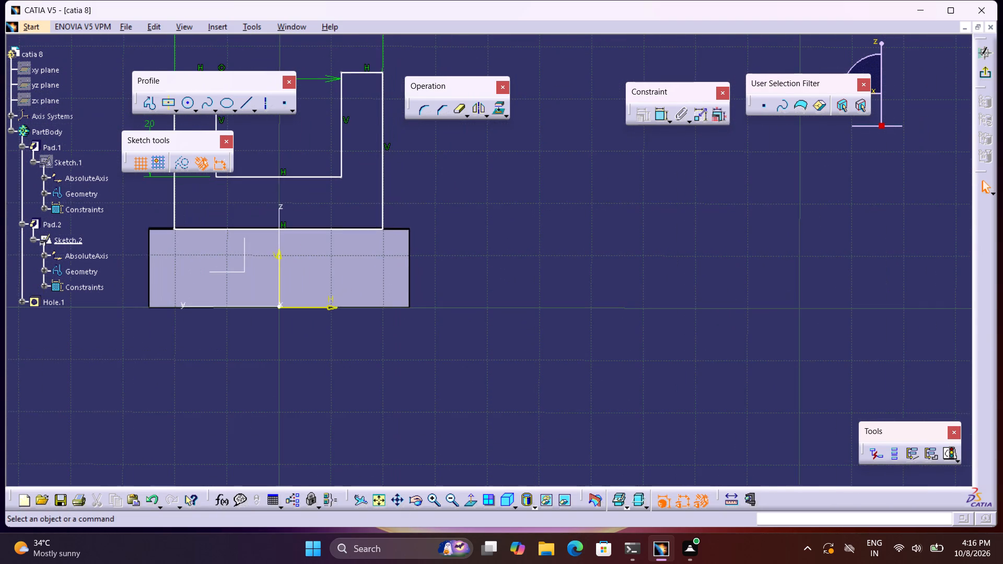
middle_drag(474, 271, 596, 387)
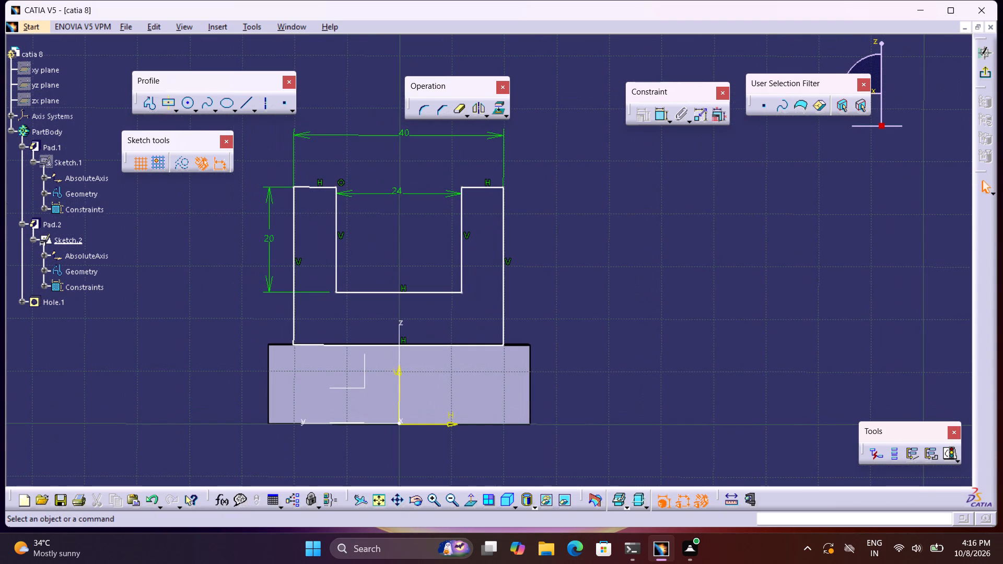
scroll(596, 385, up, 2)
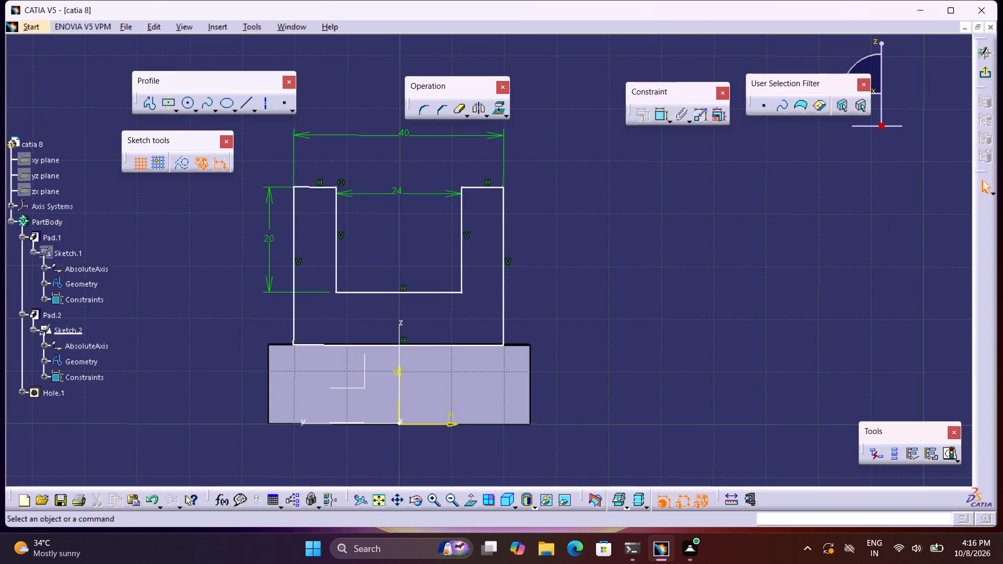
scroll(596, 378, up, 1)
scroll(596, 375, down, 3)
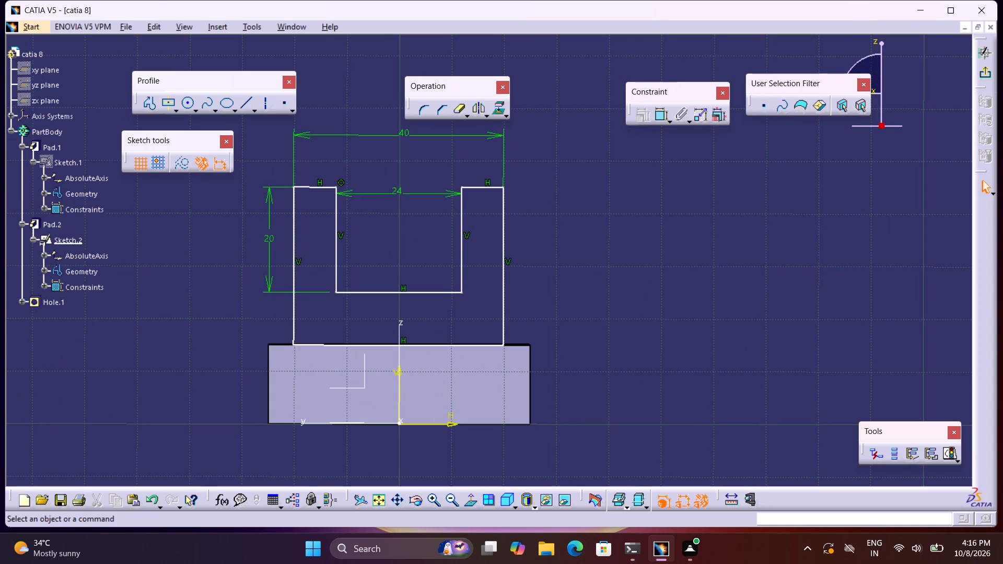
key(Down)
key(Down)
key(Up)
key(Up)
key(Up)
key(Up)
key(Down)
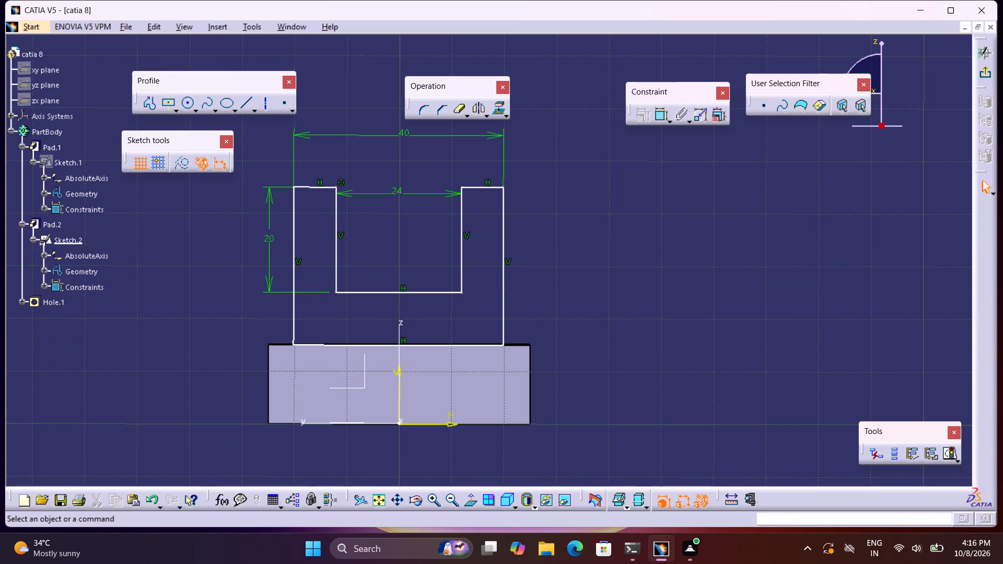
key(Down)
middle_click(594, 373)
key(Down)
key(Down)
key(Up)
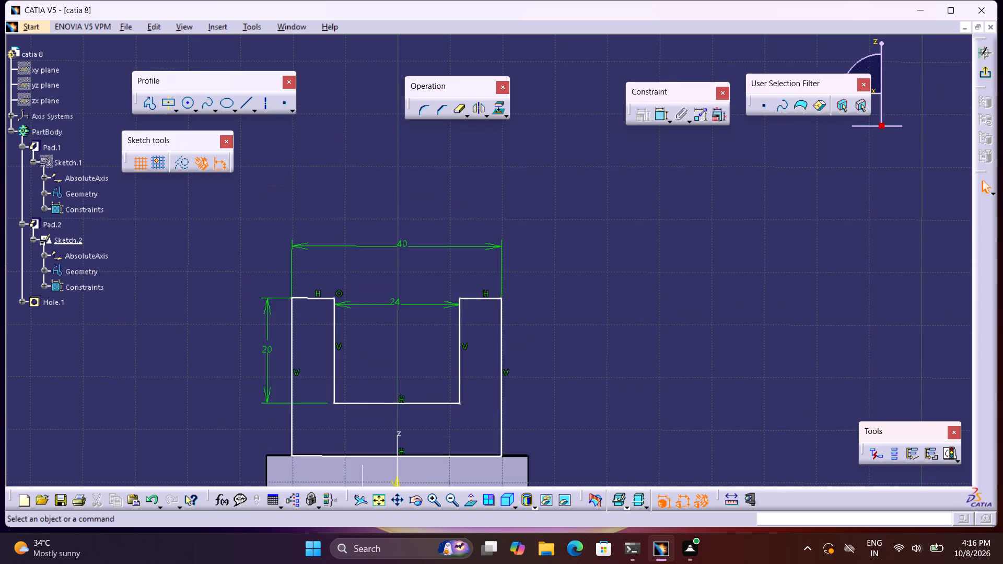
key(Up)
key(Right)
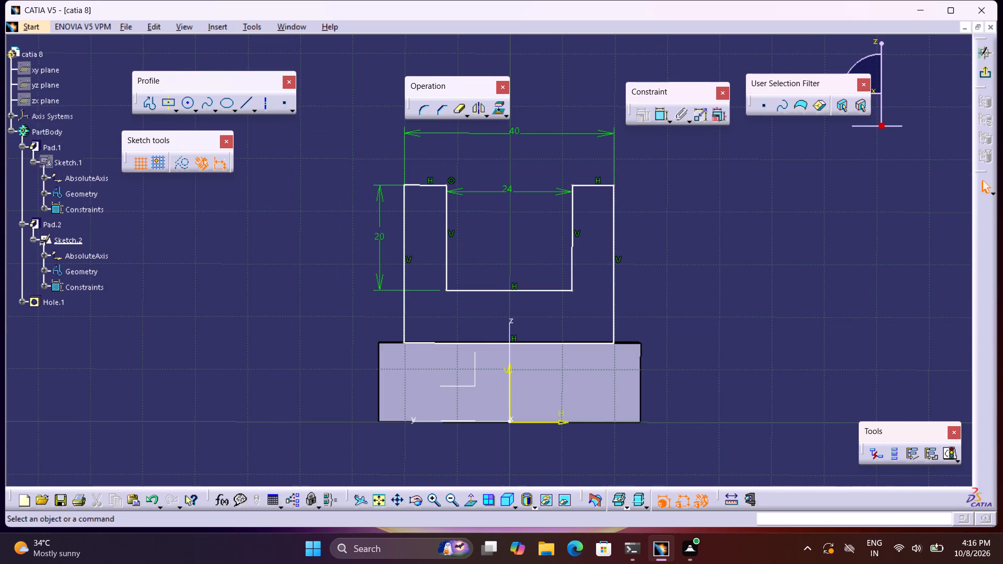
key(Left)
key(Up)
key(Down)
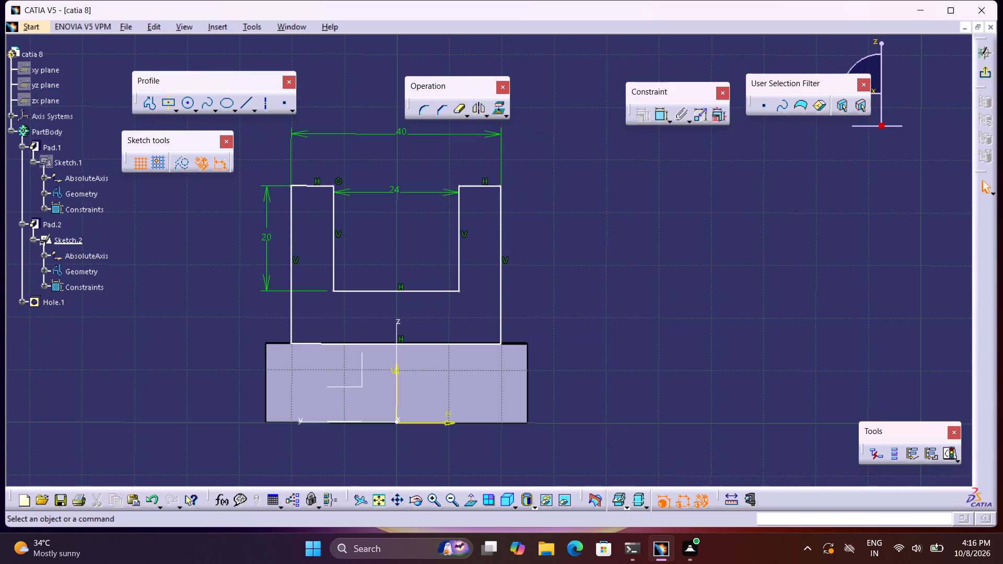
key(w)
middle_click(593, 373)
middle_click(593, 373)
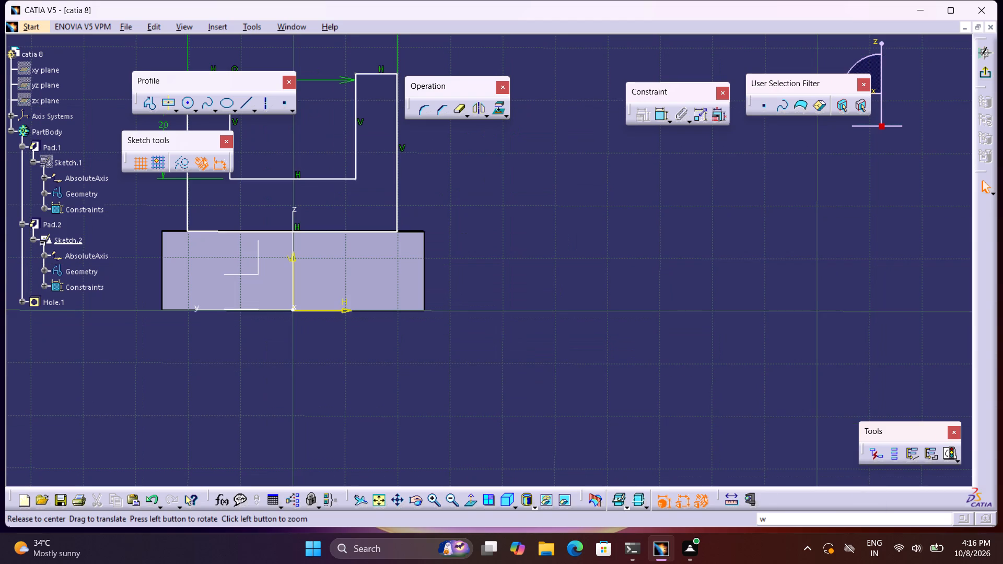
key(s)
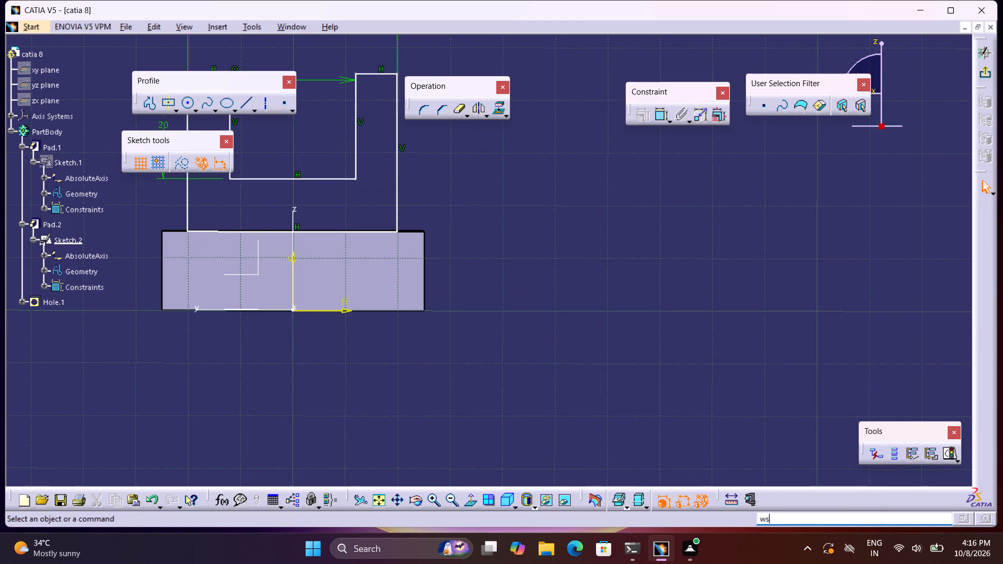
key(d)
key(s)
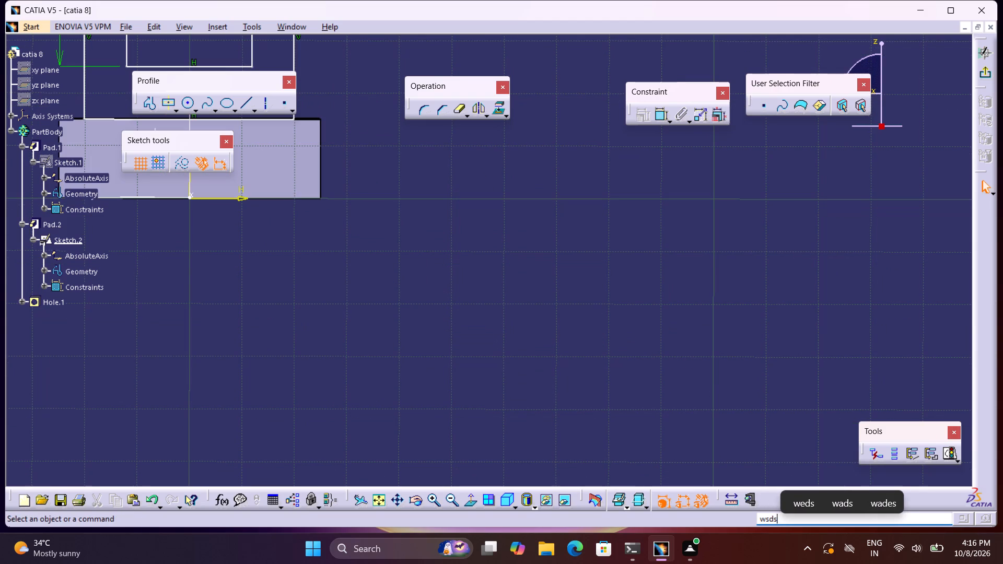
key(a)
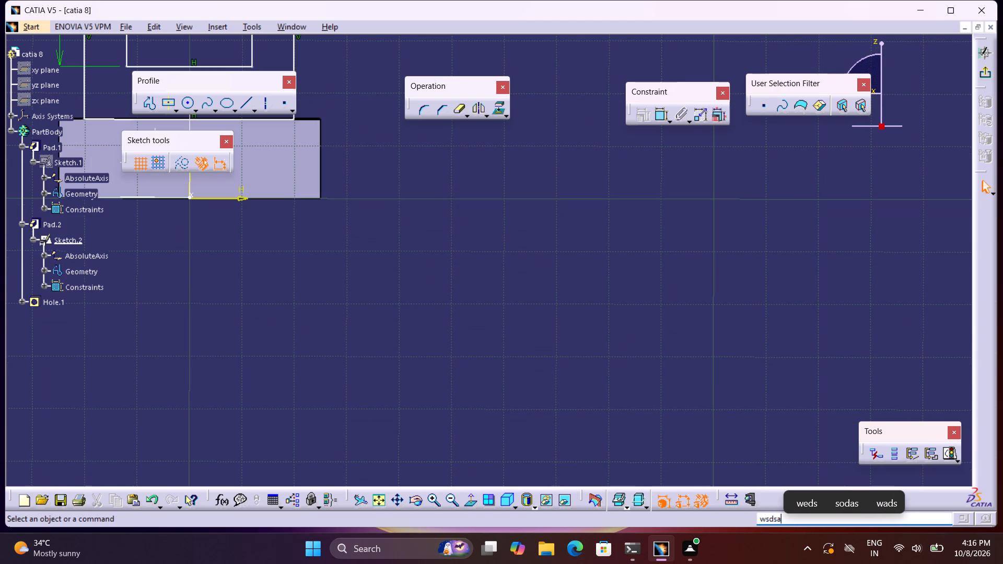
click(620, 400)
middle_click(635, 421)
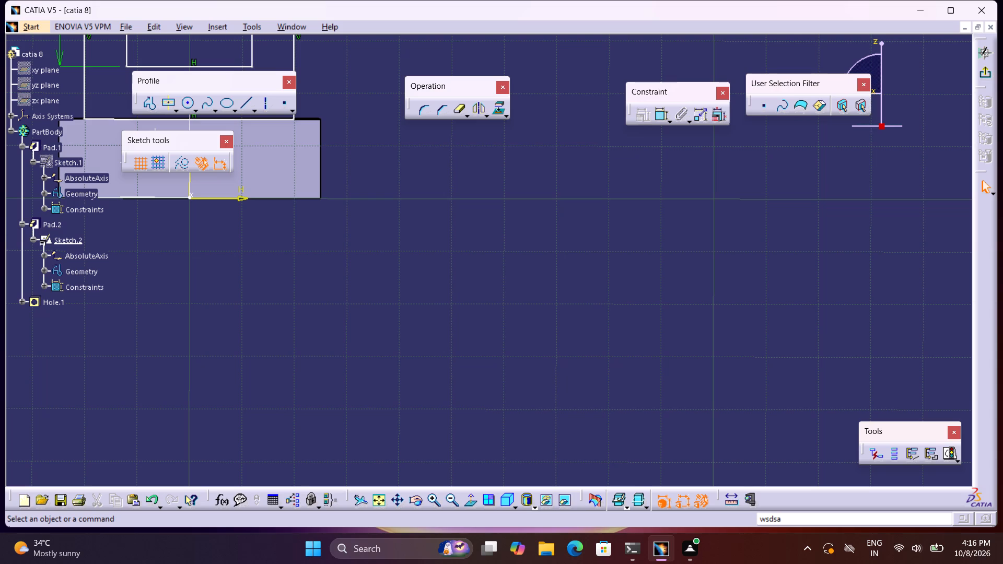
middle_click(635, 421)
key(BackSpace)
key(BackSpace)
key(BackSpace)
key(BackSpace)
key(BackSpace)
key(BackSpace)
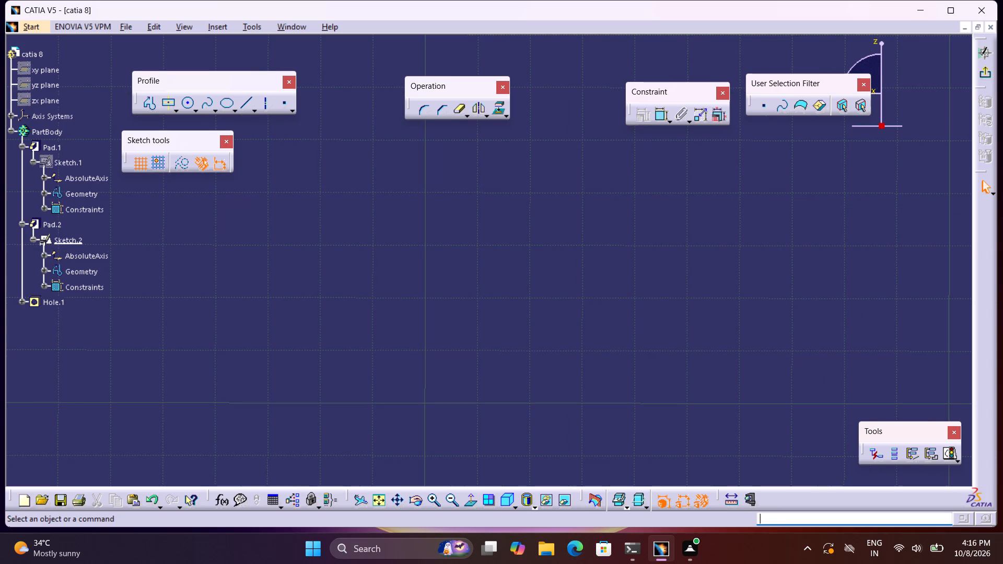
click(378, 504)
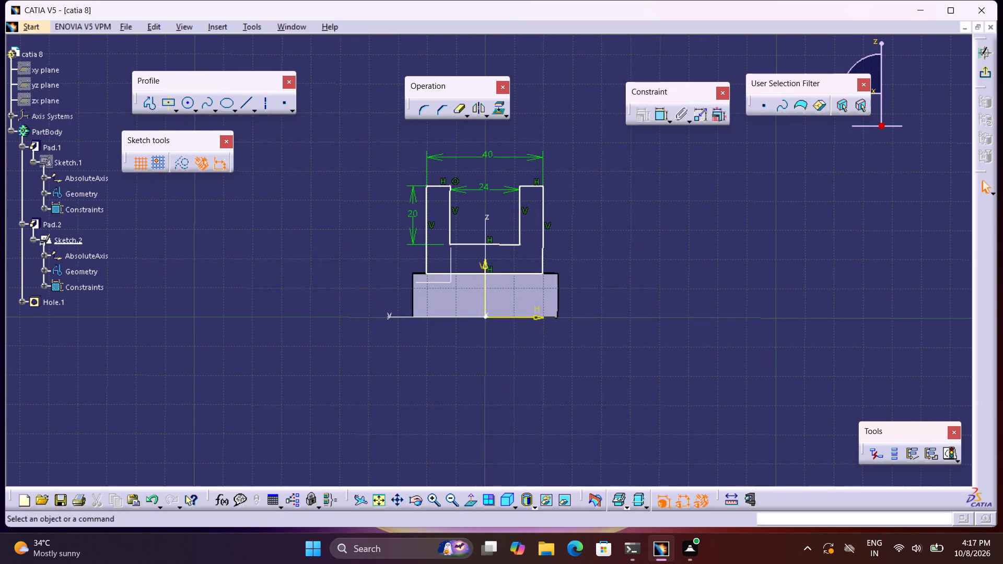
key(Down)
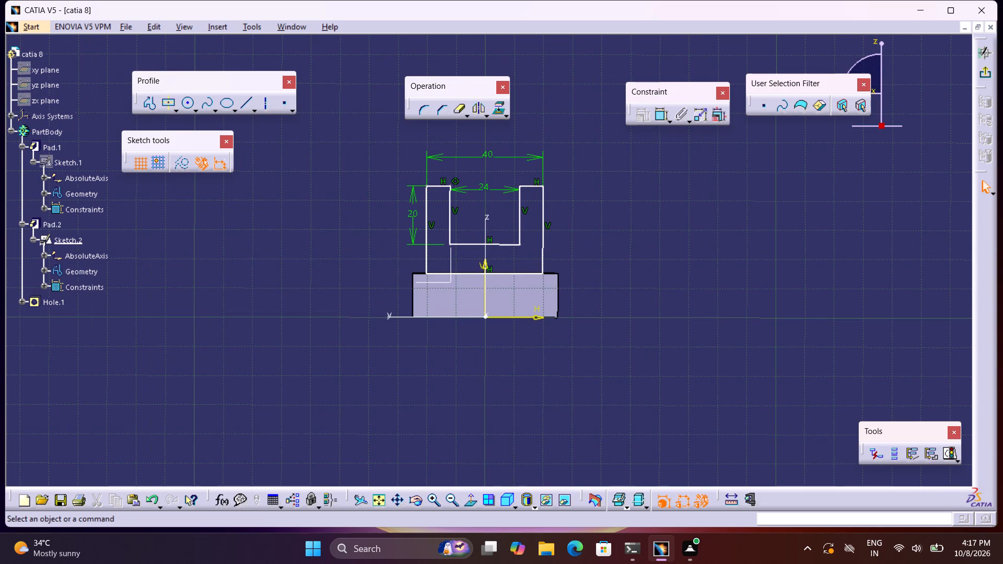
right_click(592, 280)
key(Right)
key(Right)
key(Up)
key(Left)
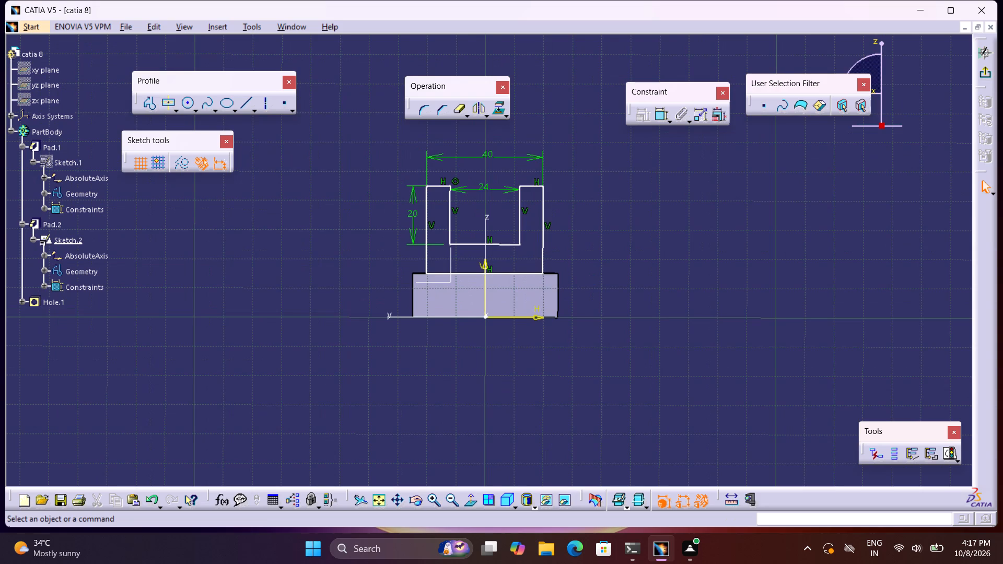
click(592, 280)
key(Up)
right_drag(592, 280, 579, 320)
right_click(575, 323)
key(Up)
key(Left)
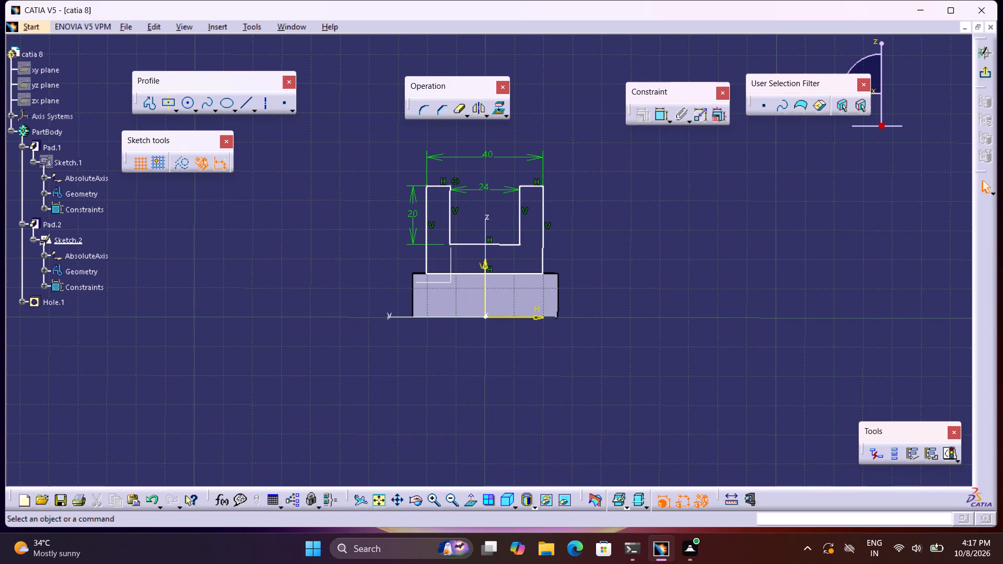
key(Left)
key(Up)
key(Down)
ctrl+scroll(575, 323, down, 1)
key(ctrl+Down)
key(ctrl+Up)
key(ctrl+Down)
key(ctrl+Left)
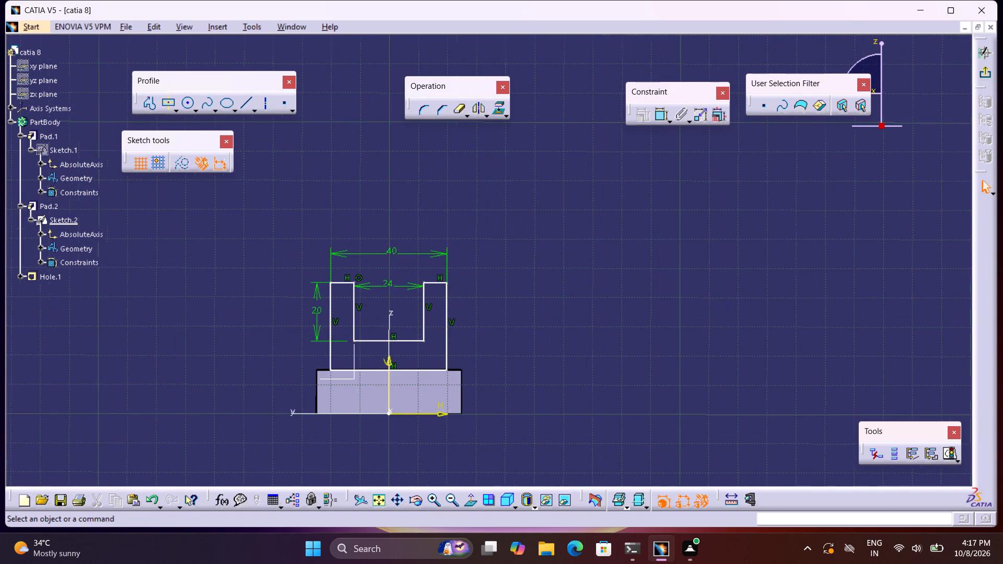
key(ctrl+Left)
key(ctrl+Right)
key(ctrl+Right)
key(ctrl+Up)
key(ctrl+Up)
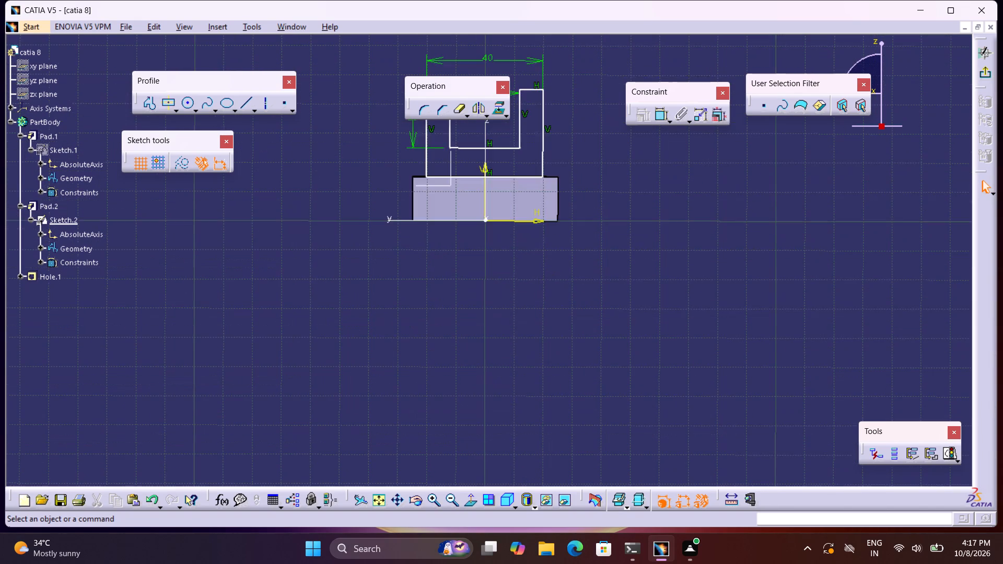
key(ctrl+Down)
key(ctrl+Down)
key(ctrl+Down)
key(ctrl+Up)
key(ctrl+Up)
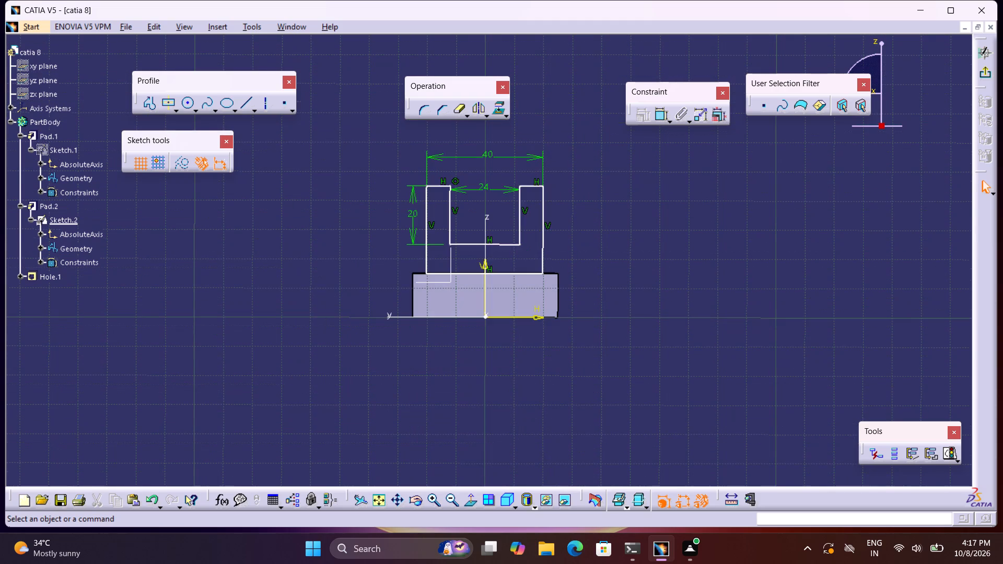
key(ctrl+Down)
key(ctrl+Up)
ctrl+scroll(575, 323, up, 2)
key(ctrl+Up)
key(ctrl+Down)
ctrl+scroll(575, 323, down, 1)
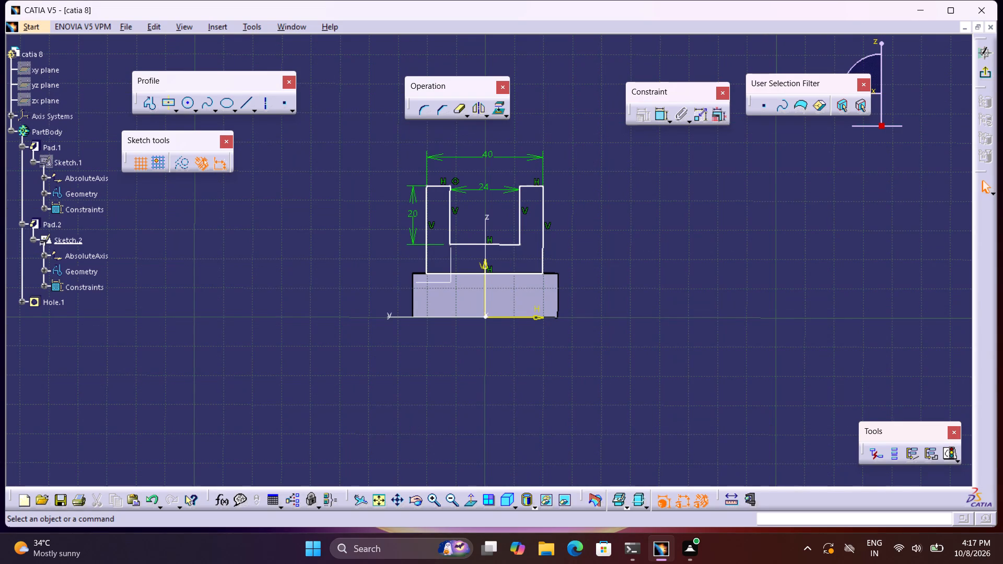
Examine the U-shaped profile of Sketch.2 up close, including its width, slot and depth dimensions and its position on the base pad.
middle_drag(589, 260, 584, 303)
right_click(584, 303)
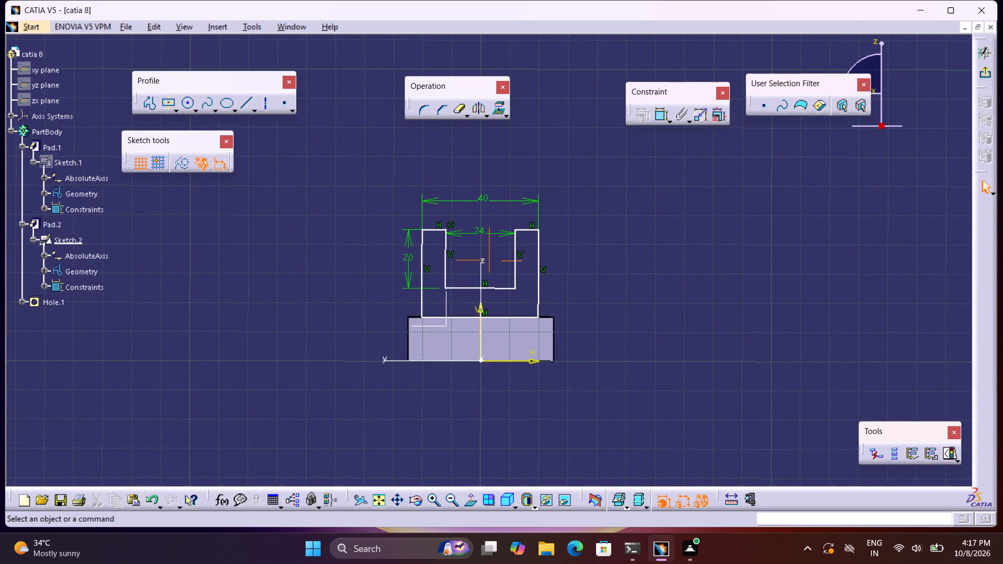
middle_drag(584, 303, 573, 252)
right_click(581, 301)
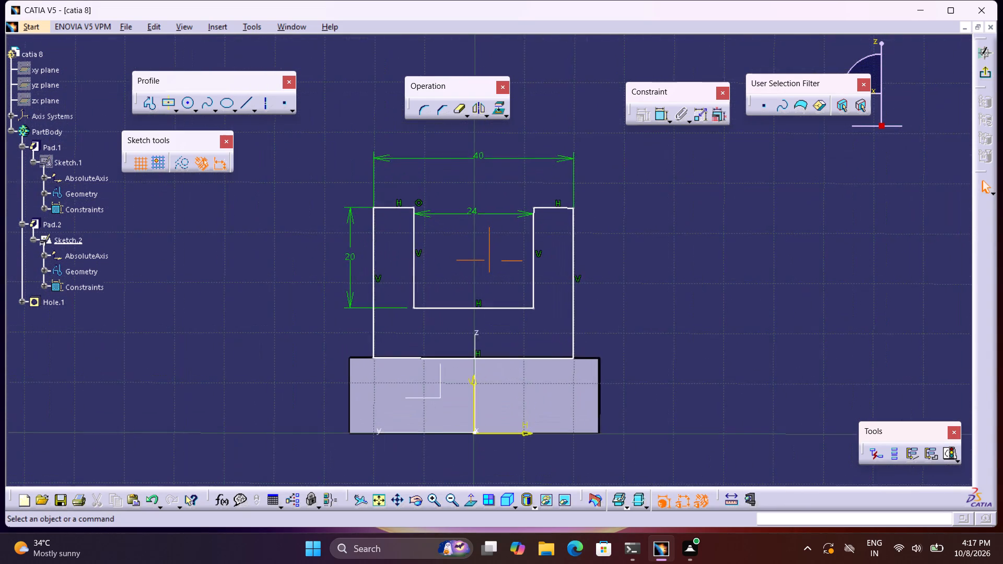
middle_drag(573, 252, 574, 252)
middle_click(574, 252)
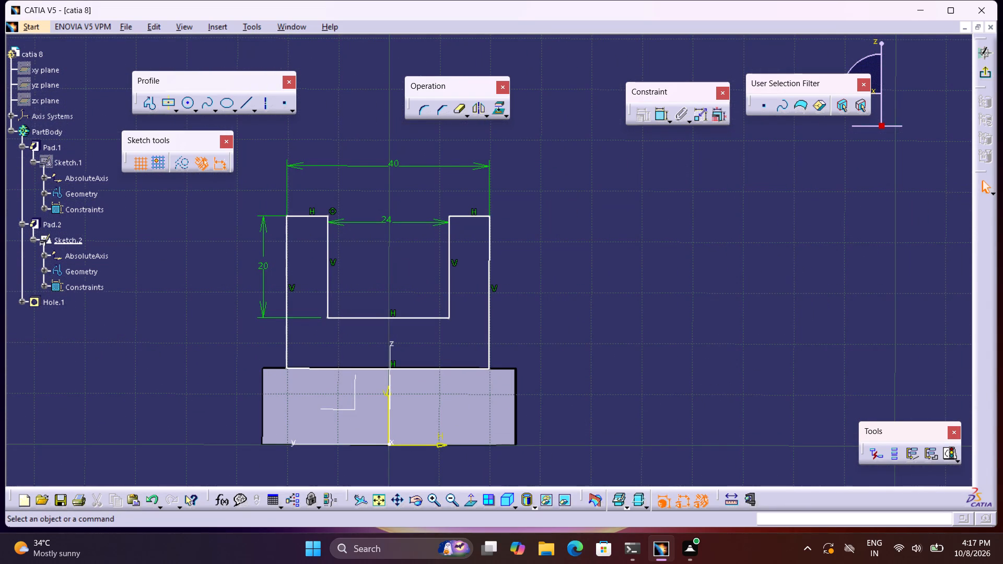
middle_drag(553, 325, 561, 332)
middle_click(561, 332)
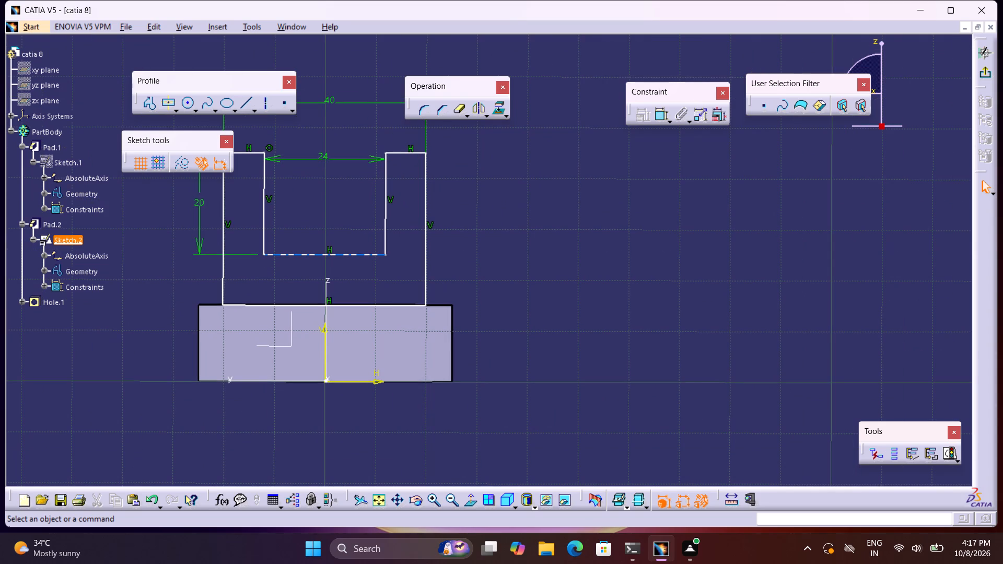
middle_drag(351, 285, 411, 346)
scroll(400, 336, up, 1)
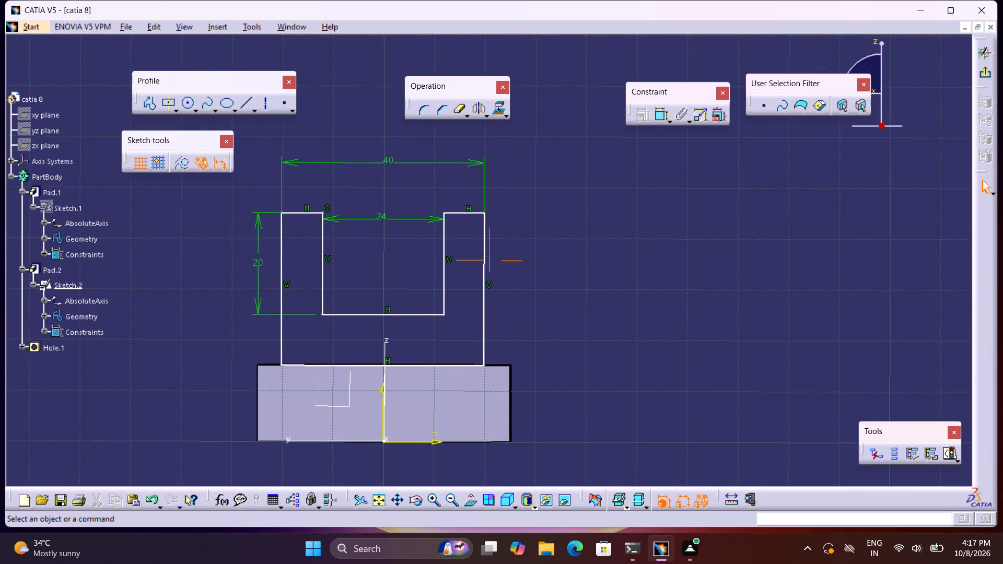
Leave the U-shaped upright's sketch, Sketch.2, and show the whole part in isometric view.
middle_drag(411, 346, 411, 346)
middle_click(411, 346)
middle_click(411, 346)
scroll(407, 346, down, 1)
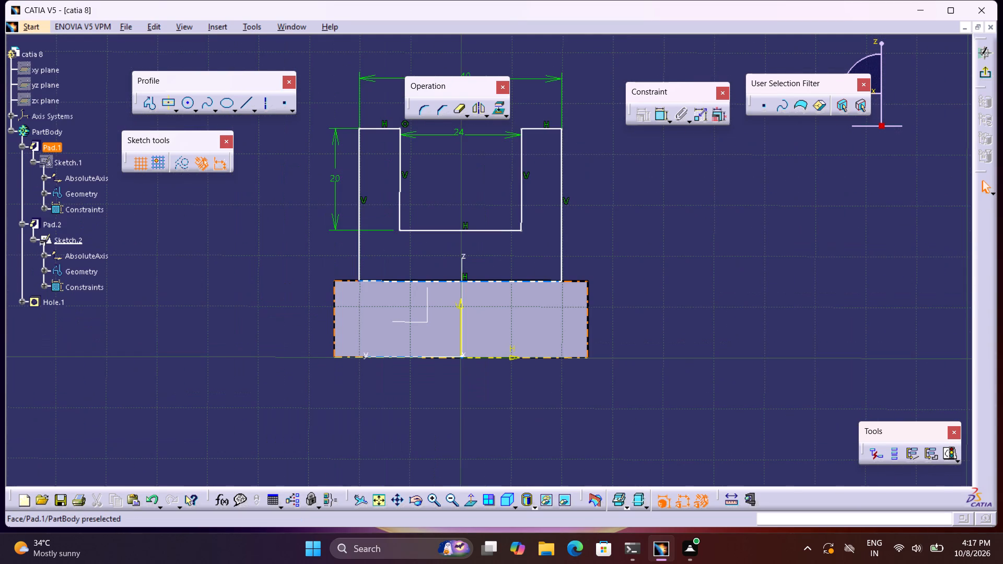
double_click(425, 300)
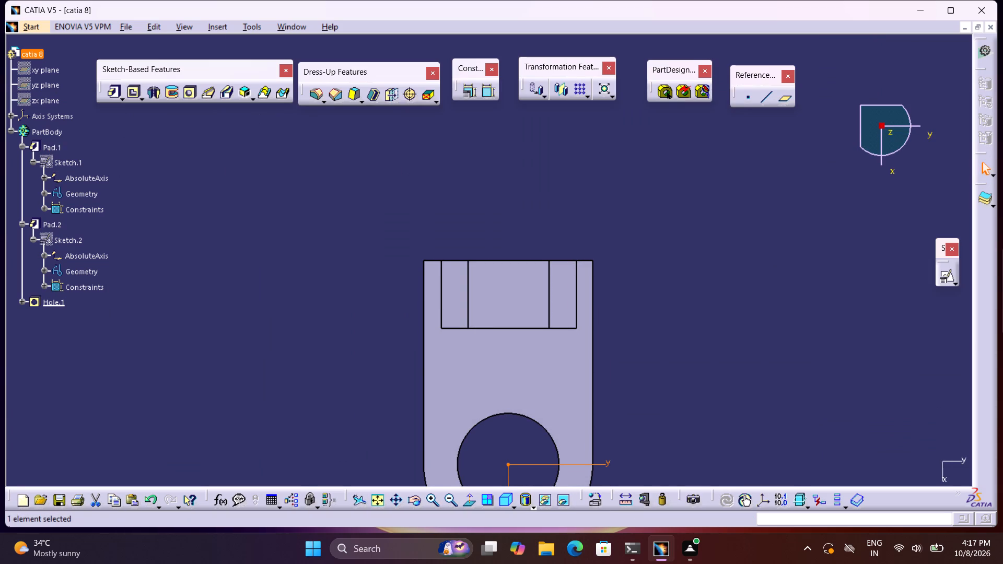
click(508, 505)
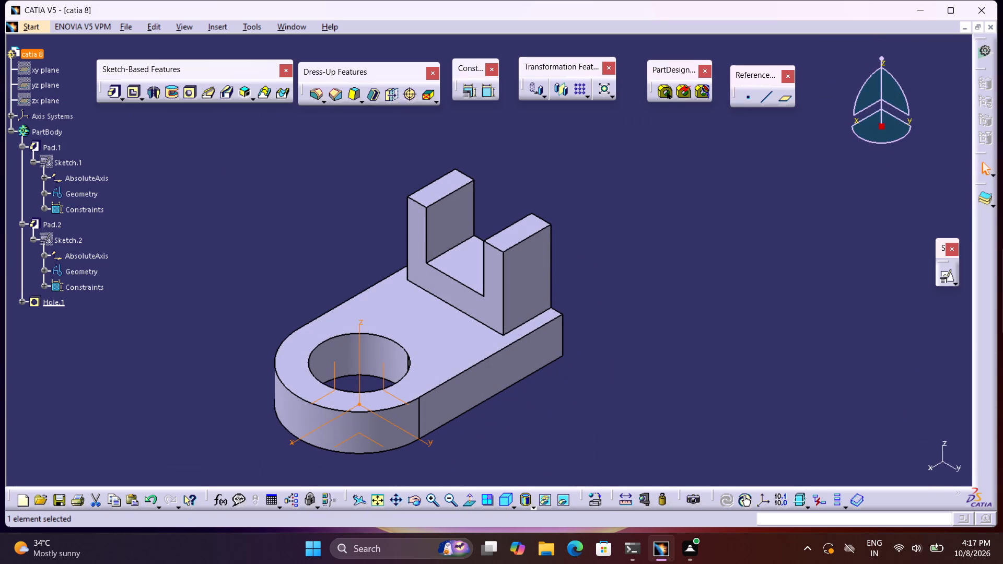
Open the definition of the U-shaped upright, Pad.2, and examine its first limit, profile and extrusion direction on the model.
double_click(540, 224)
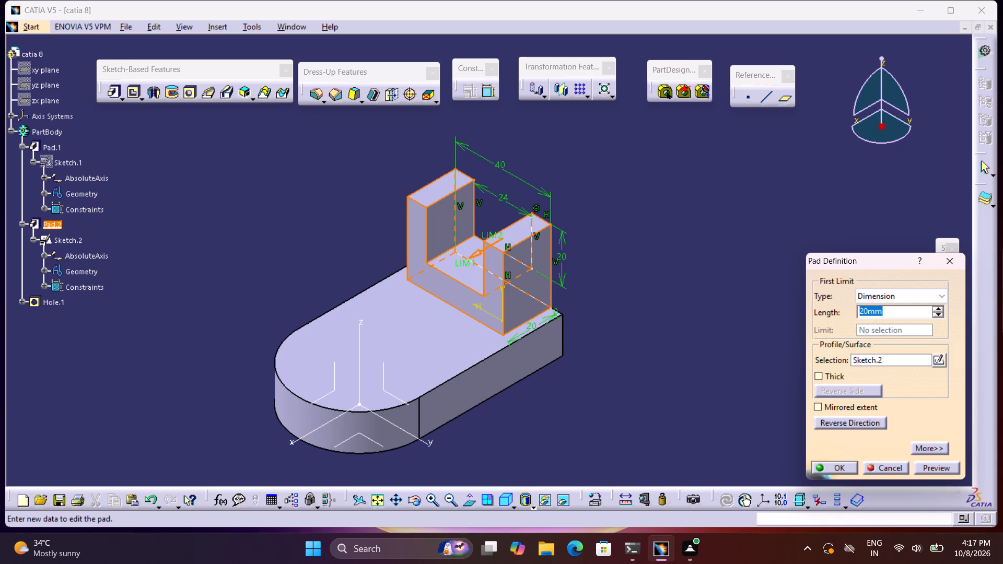
middle_drag(418, 210, 426, 179)
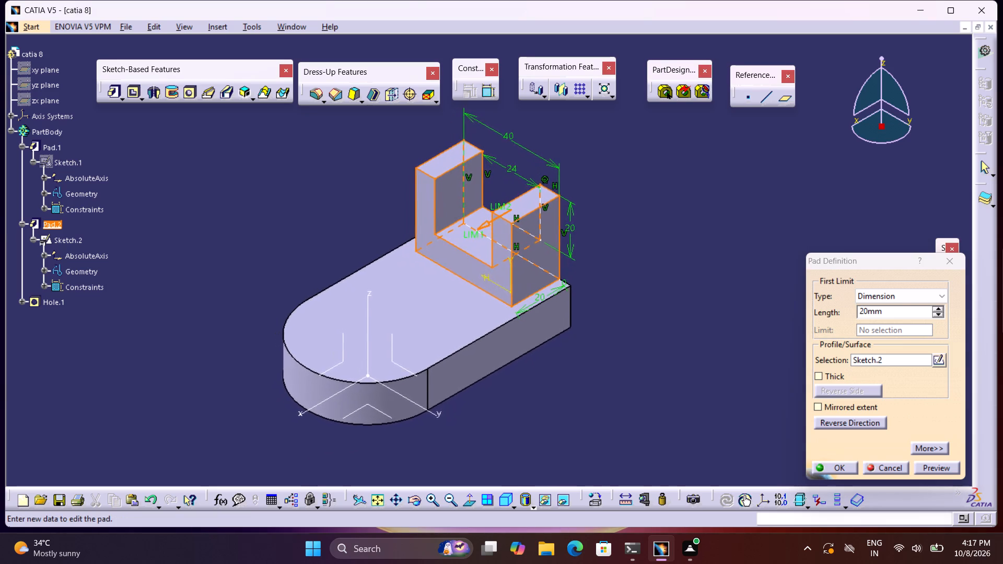
middle_drag(426, 179, 442, 189)
middle_click(442, 189)
middle_click(442, 189)
middle_drag(444, 200, 430, 163)
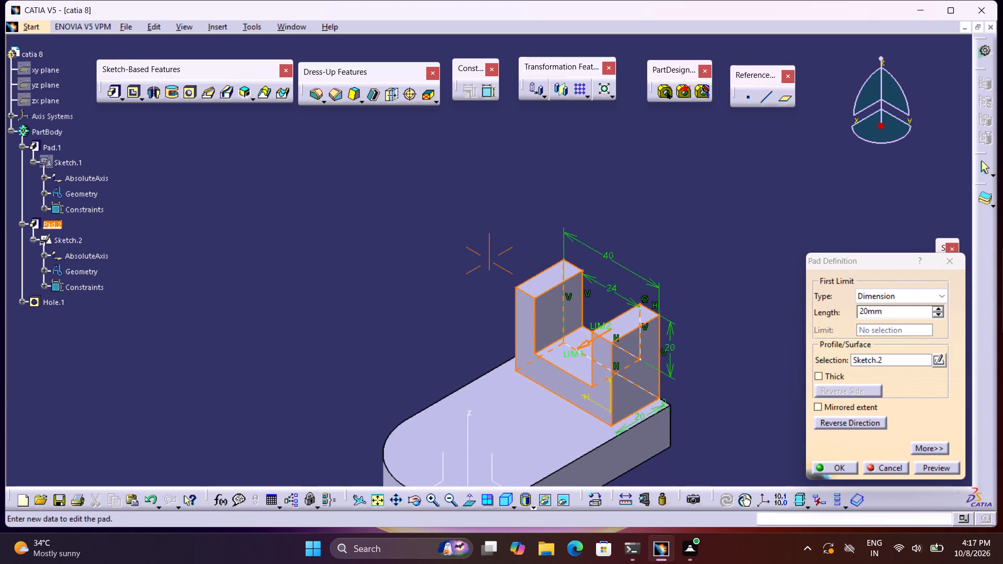
middle_drag(430, 163, 421, 99)
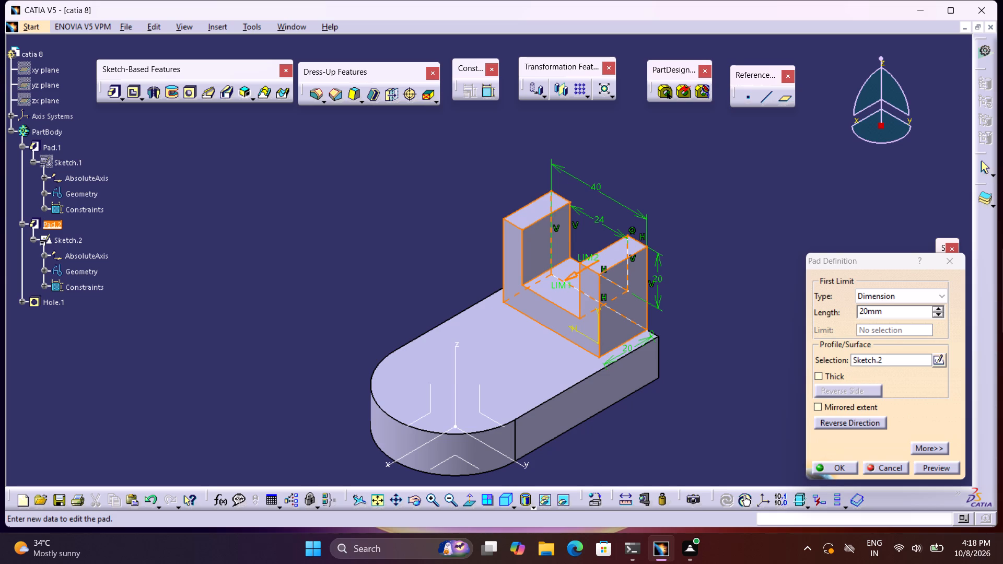
middle_drag(557, 301, 534, 294)
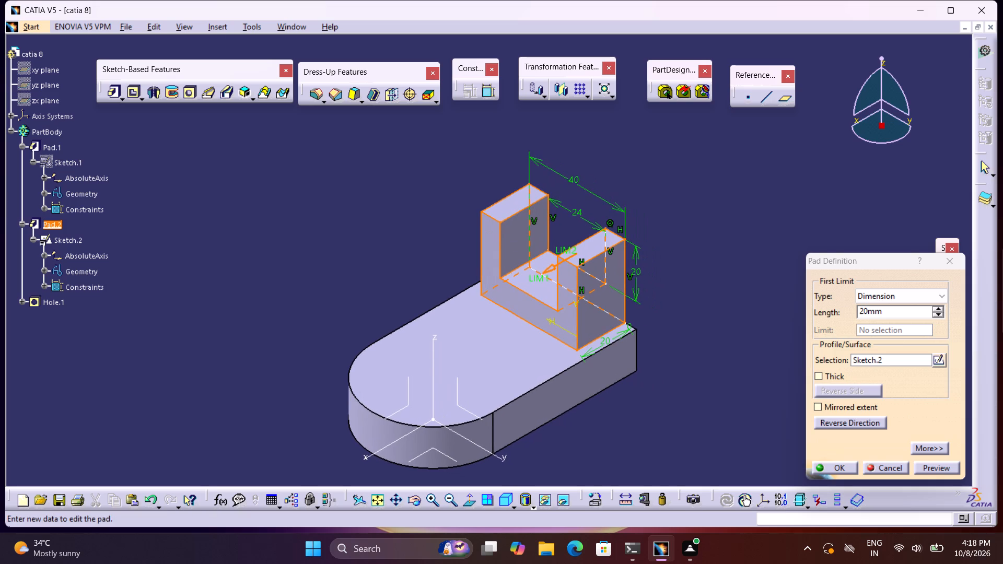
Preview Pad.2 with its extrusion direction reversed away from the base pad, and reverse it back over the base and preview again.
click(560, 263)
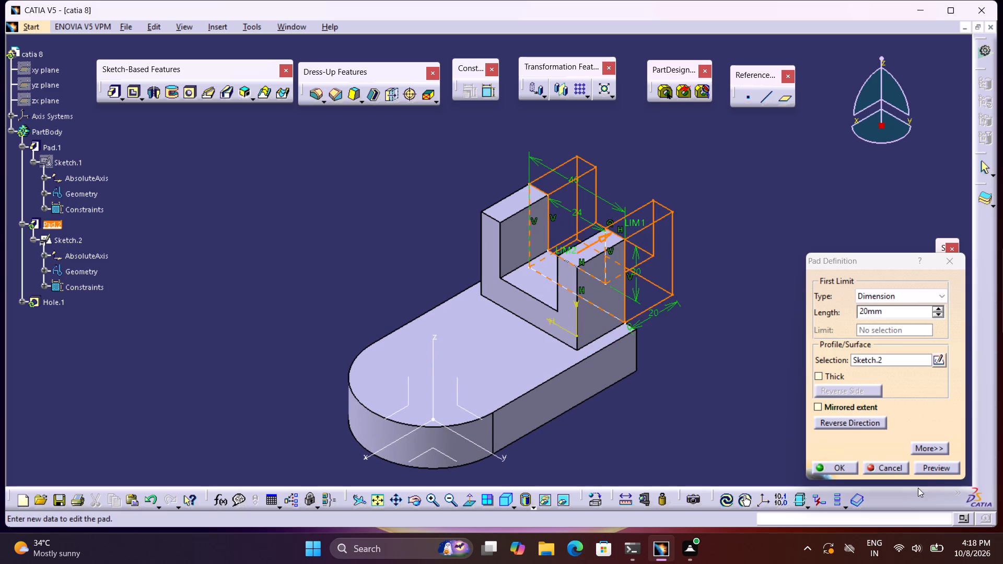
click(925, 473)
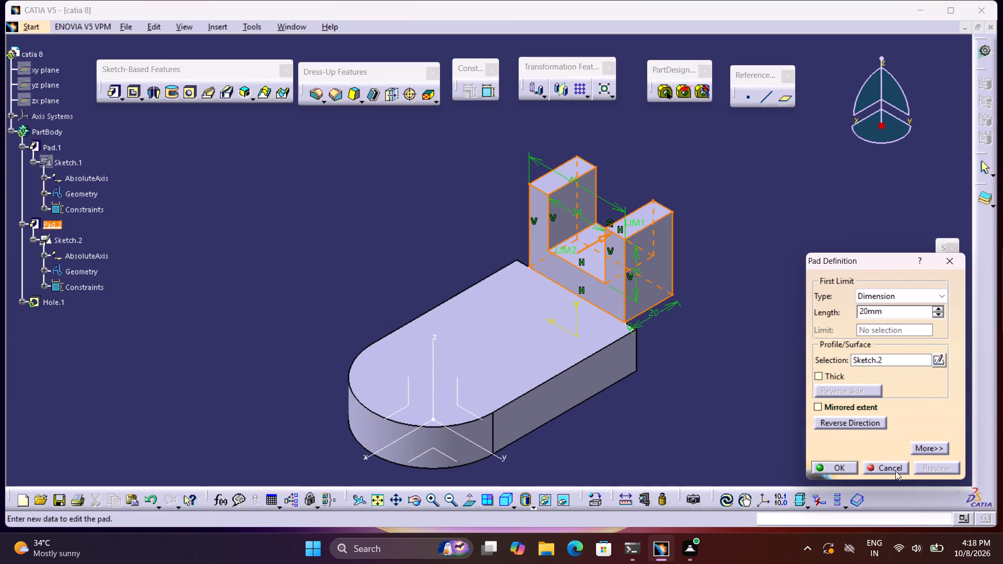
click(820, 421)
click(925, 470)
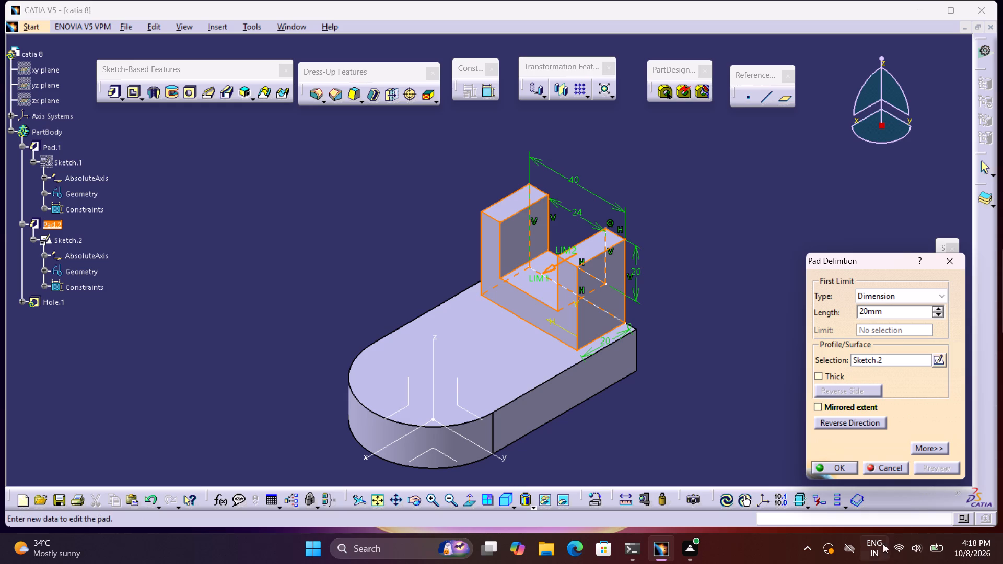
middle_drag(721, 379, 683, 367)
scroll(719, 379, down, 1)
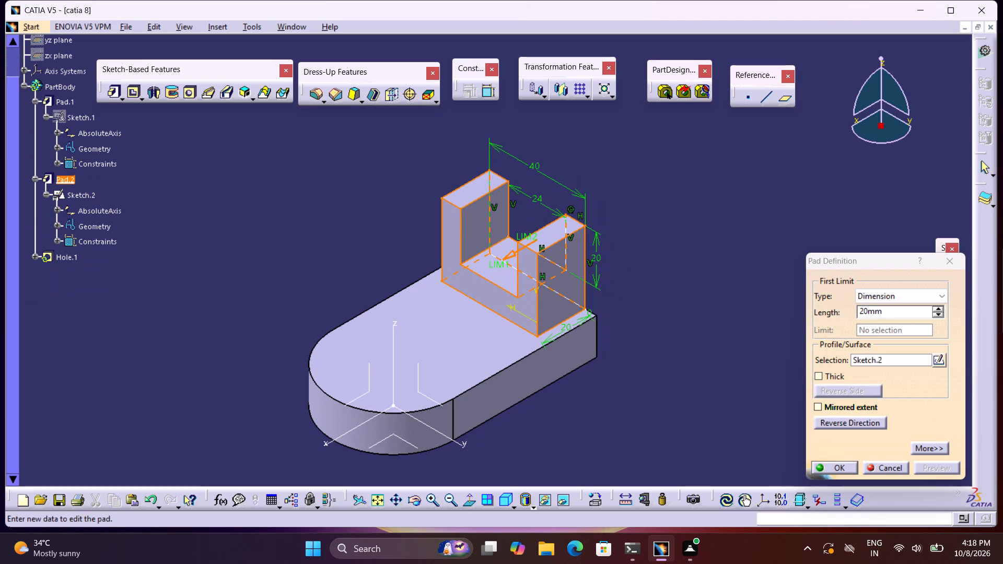
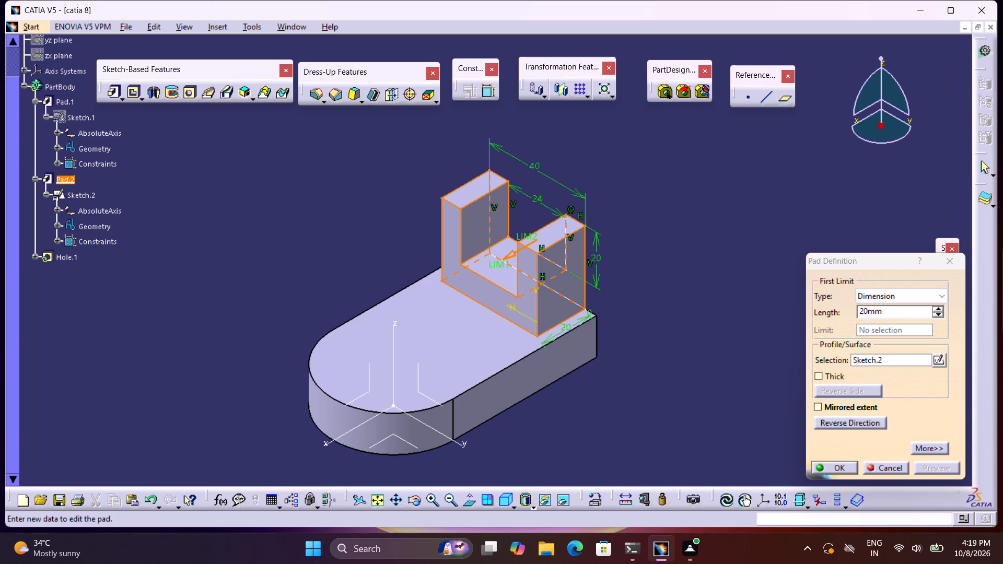
Examine Pad.2's dimensions, limits and extrusion direction on the U-shaped upright, and leave its definition without applying changes.
middle_drag(577, 440, 572, 437)
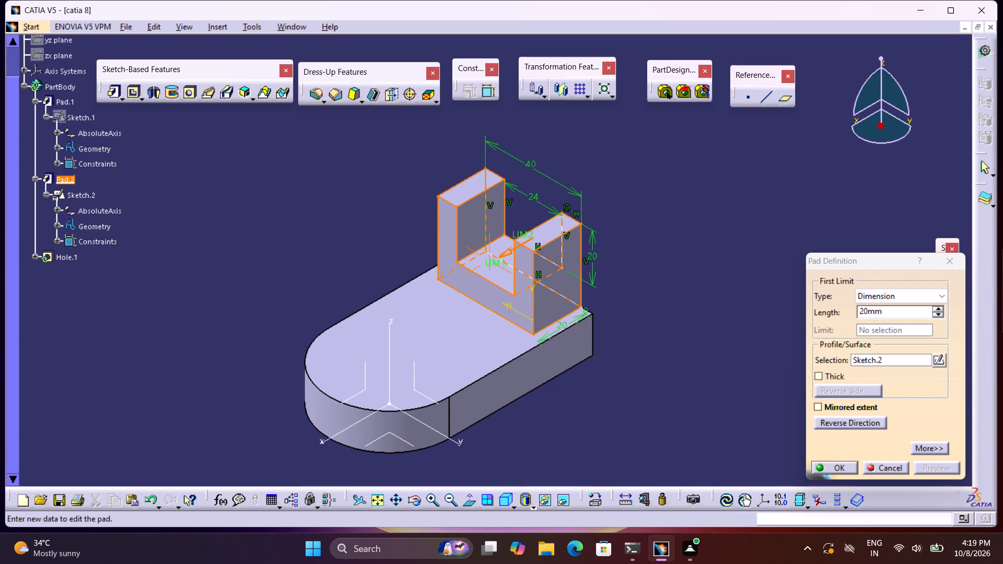
middle_drag(572, 437, 552, 406)
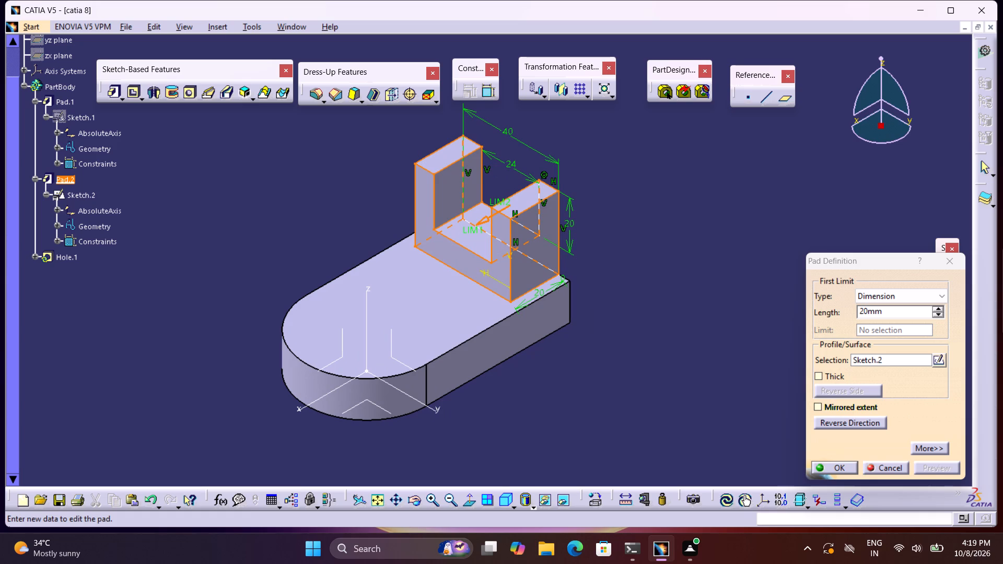
middle_drag(549, 477, 572, 544)
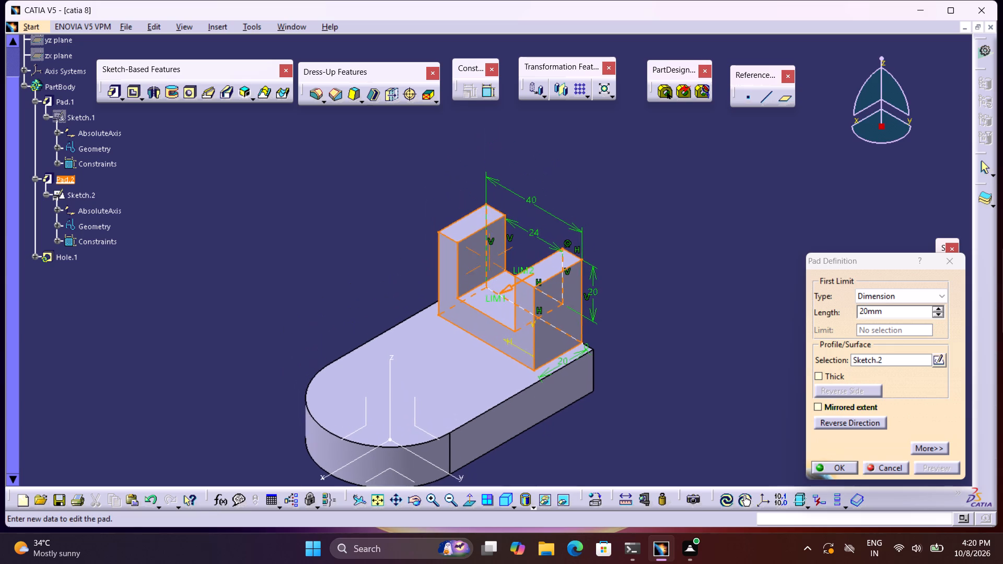
middle_drag(572, 544, 569, 544)
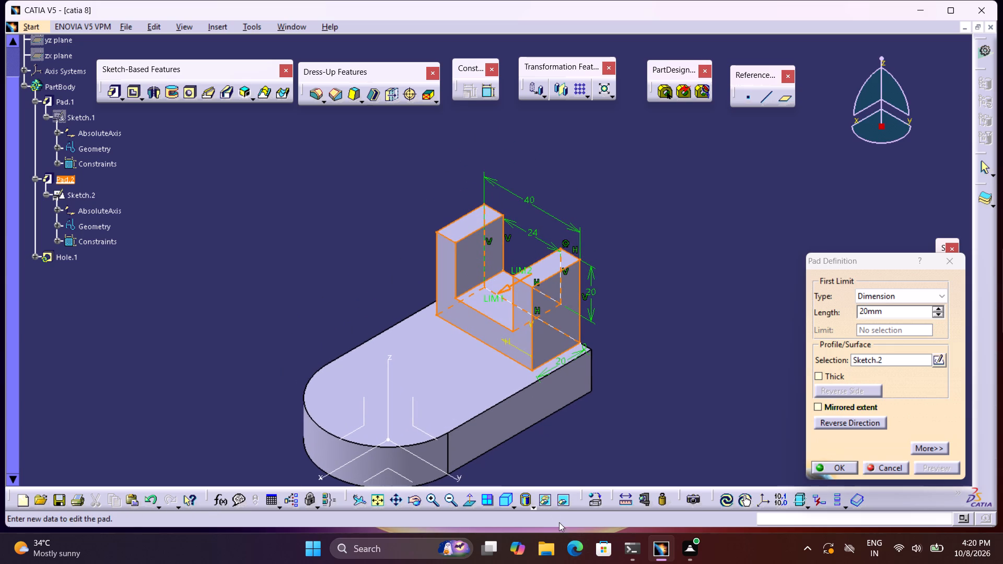
scroll(544, 502, up, 1)
middle_drag(352, 372, 371, 410)
middle_drag(518, 445, 440, 415)
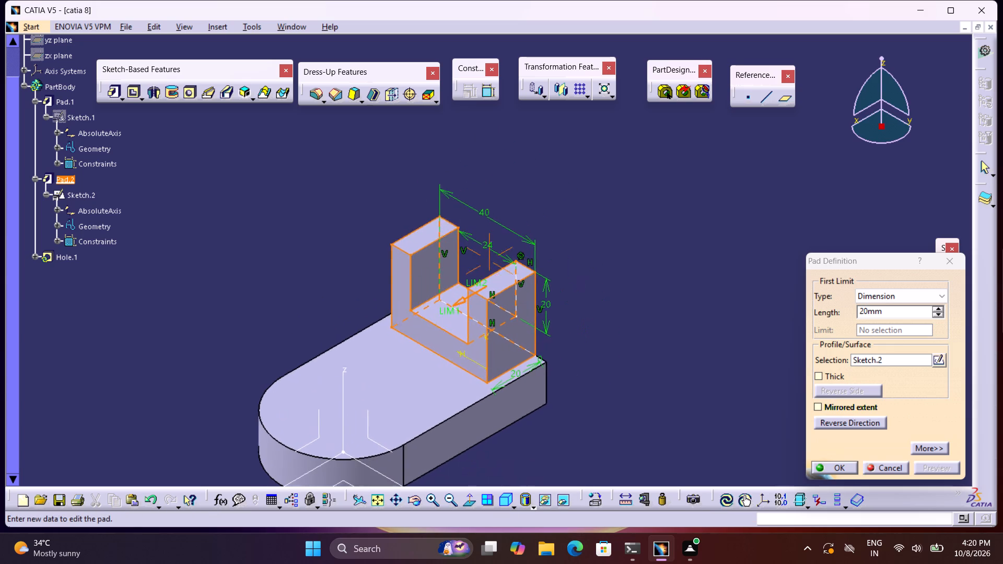
middle_drag(440, 415, 430, 410)
scroll(428, 406, up, 1)
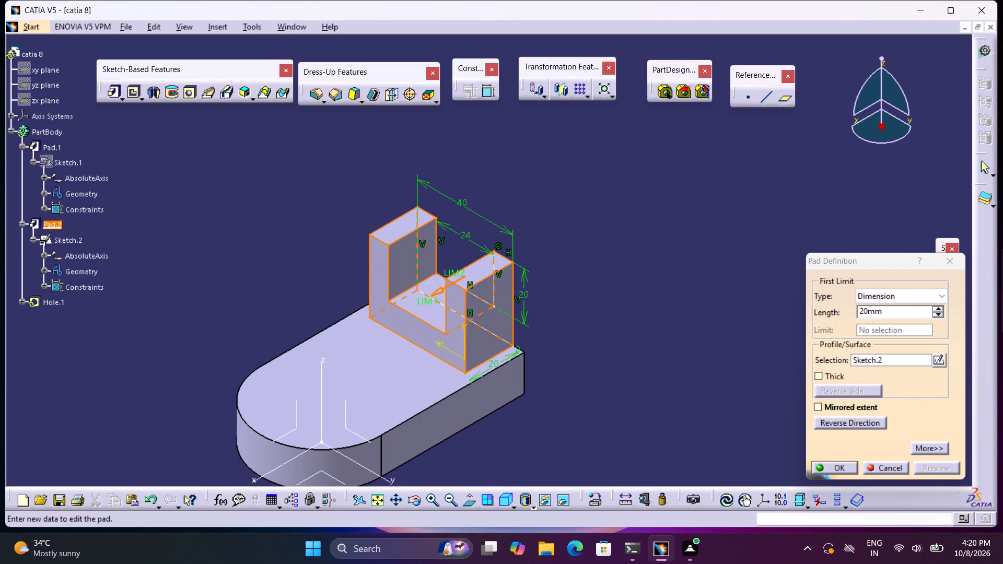
middle_drag(433, 412, 441, 431)
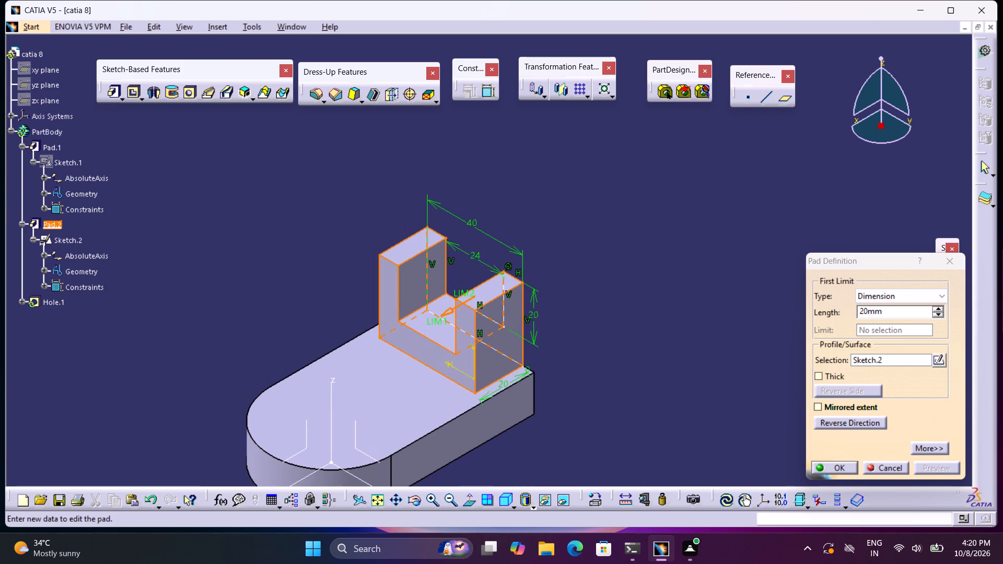
scroll(440, 431, up, 1)
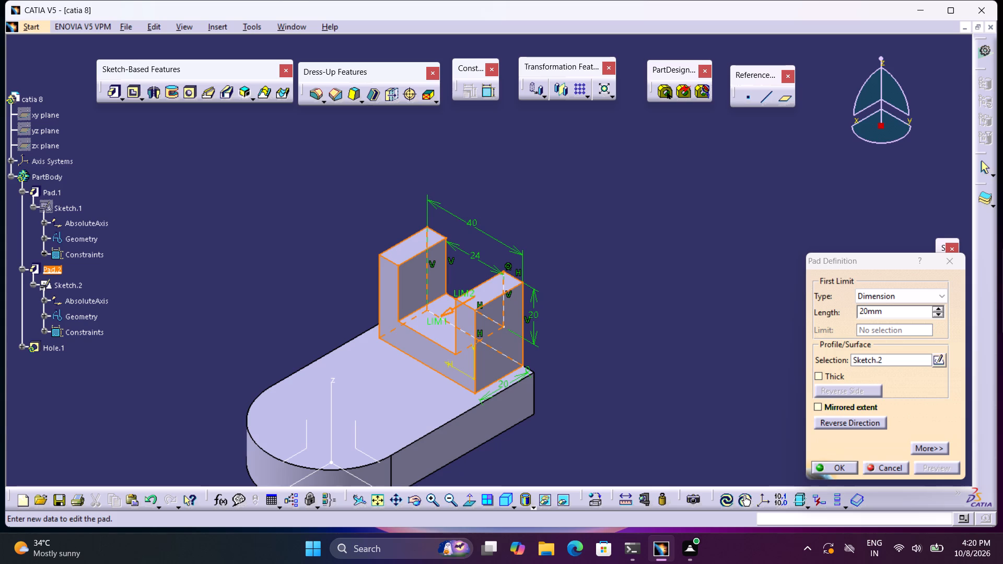
middle_drag(437, 434, 438, 504)
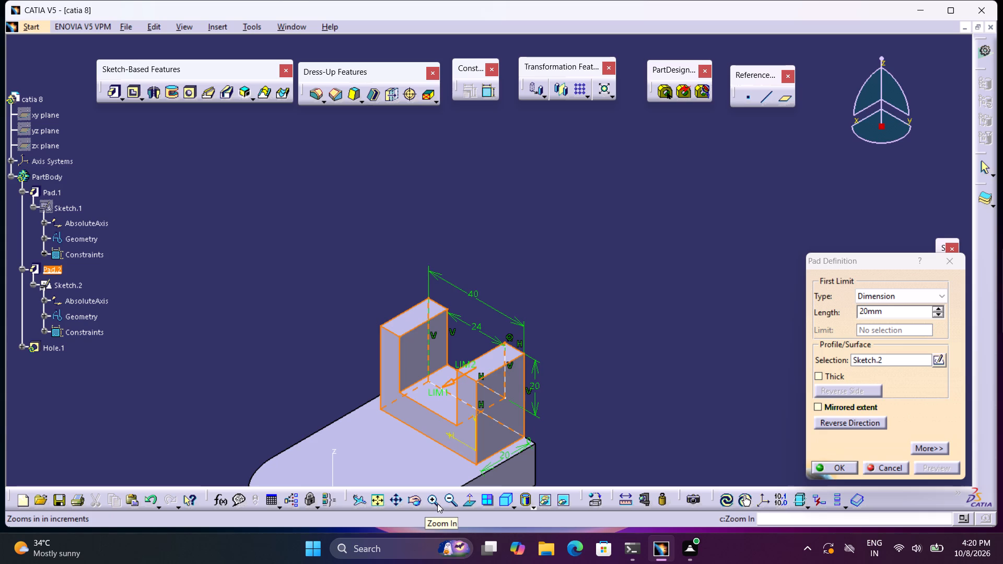
middle_drag(724, 346, 733, 283)
middle_drag(739, 263, 745, 252)
middle_drag(753, 245, 778, 229)
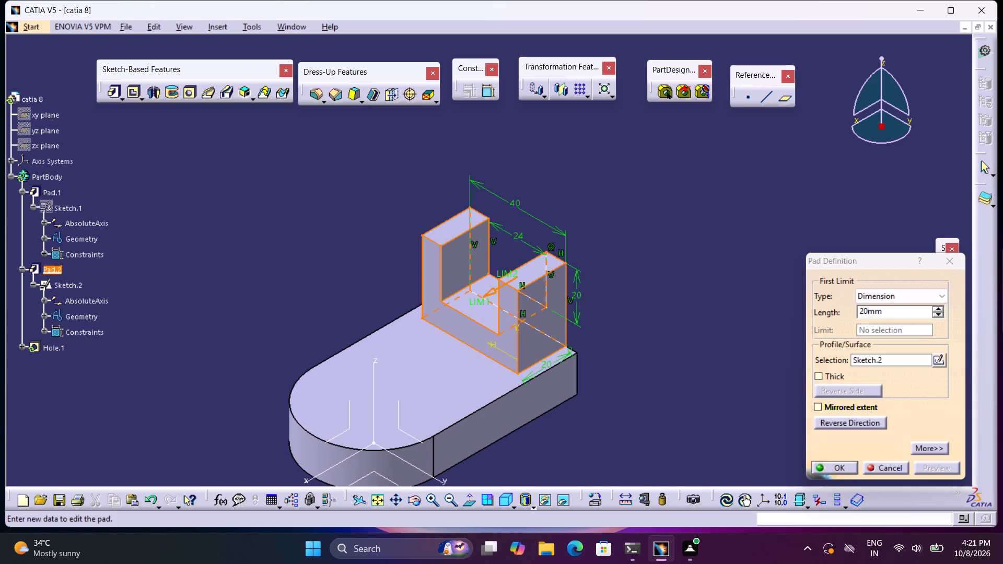
middle_drag(666, 464, 707, 444)
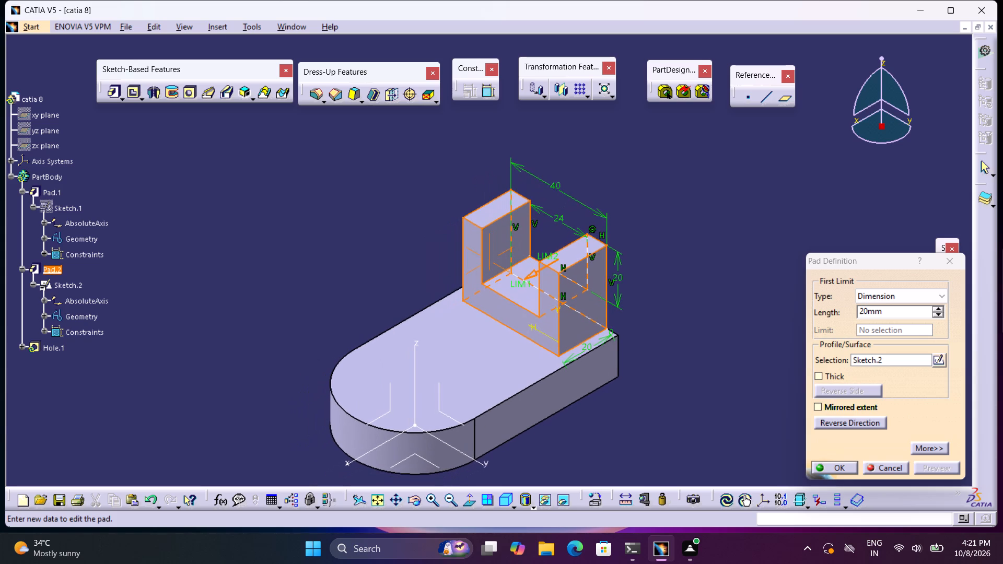
middle_drag(707, 444, 708, 443)
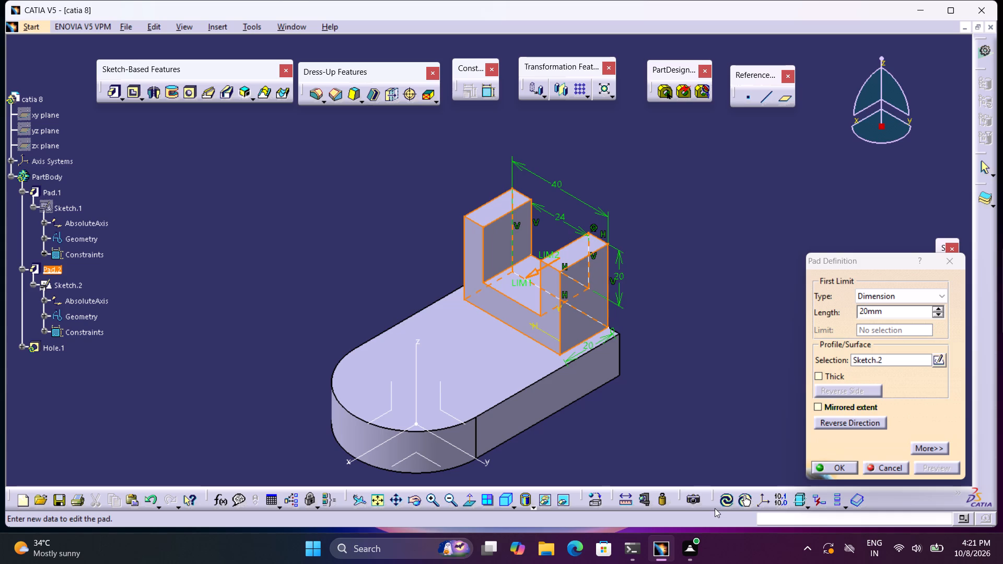
middle_drag(712, 503, 715, 440)
middle_drag(717, 430, 714, 398)
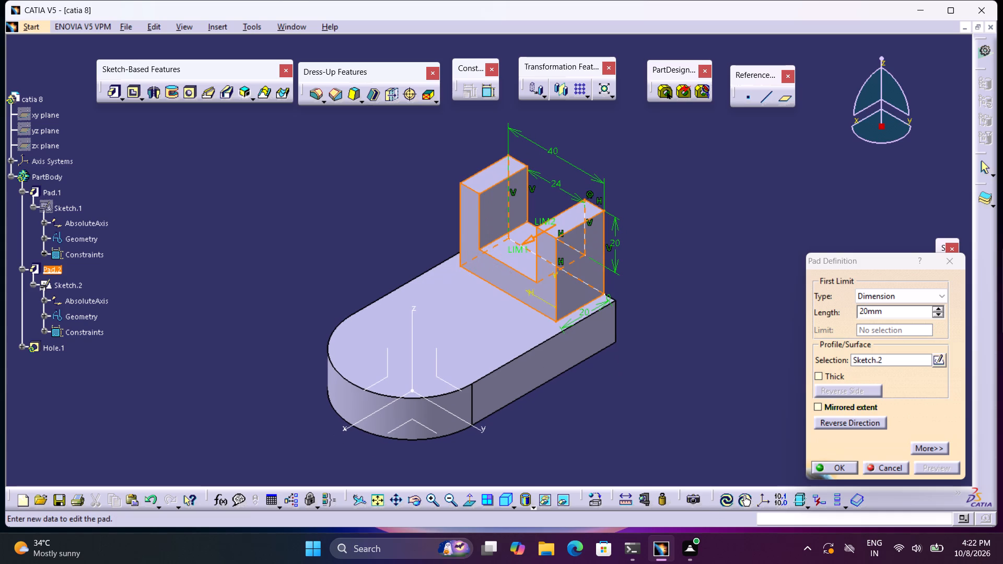
click(882, 469)
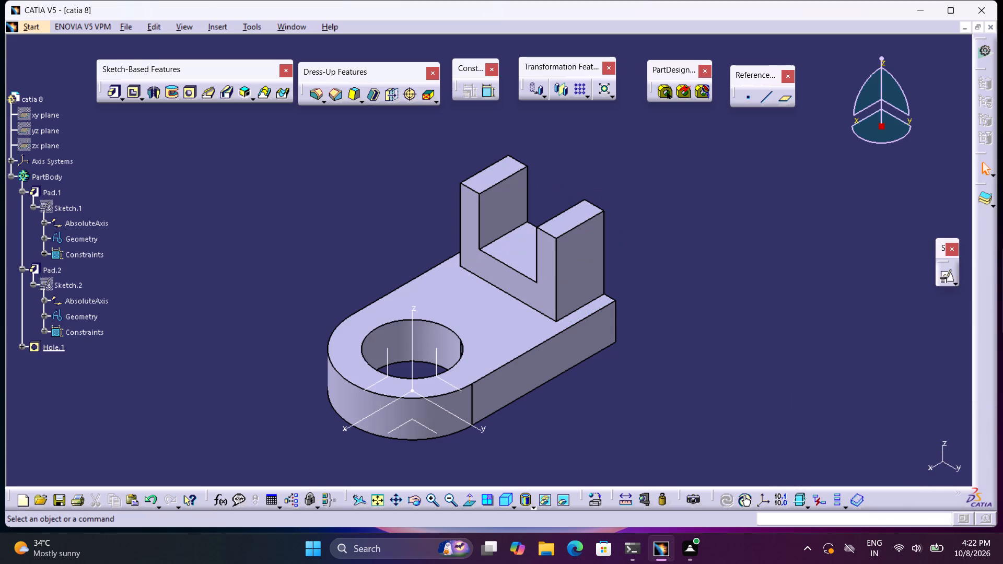
Open the definition of Hole.1, preview it with its direction reversed away from the base pad, and preview it reversed back into the base.
middle_drag(749, 373, 757, 365)
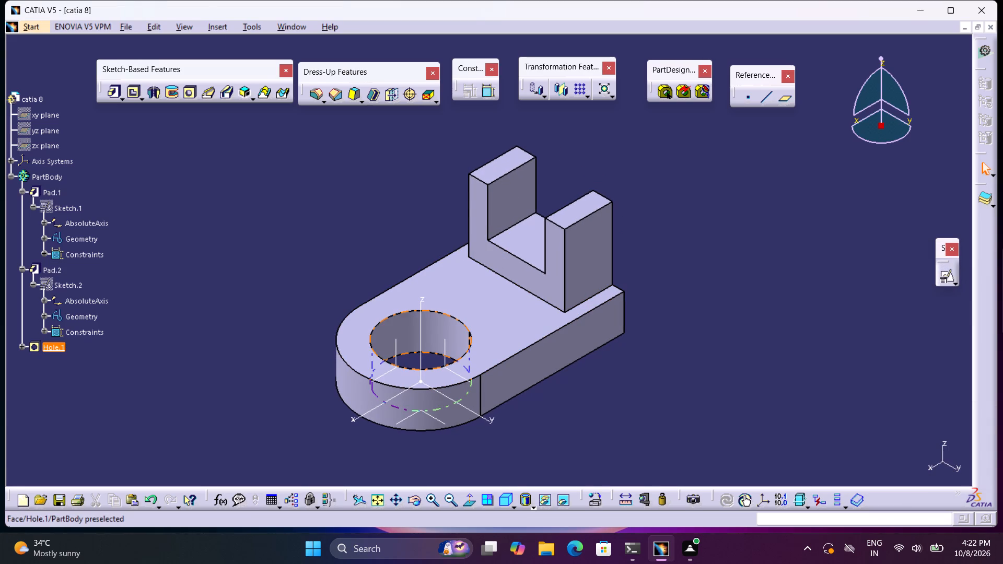
double_click(462, 331)
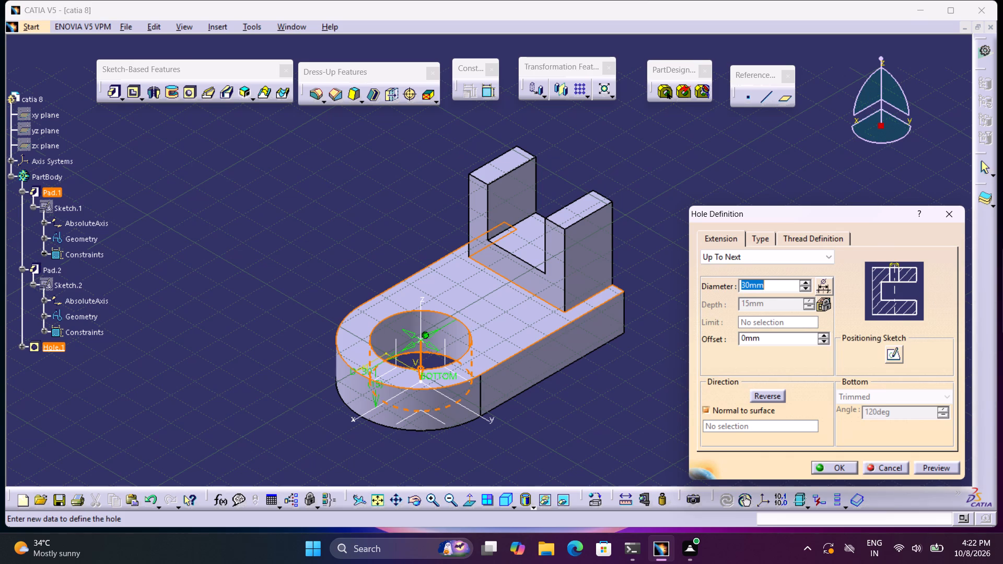
middle_drag(633, 399, 615, 377)
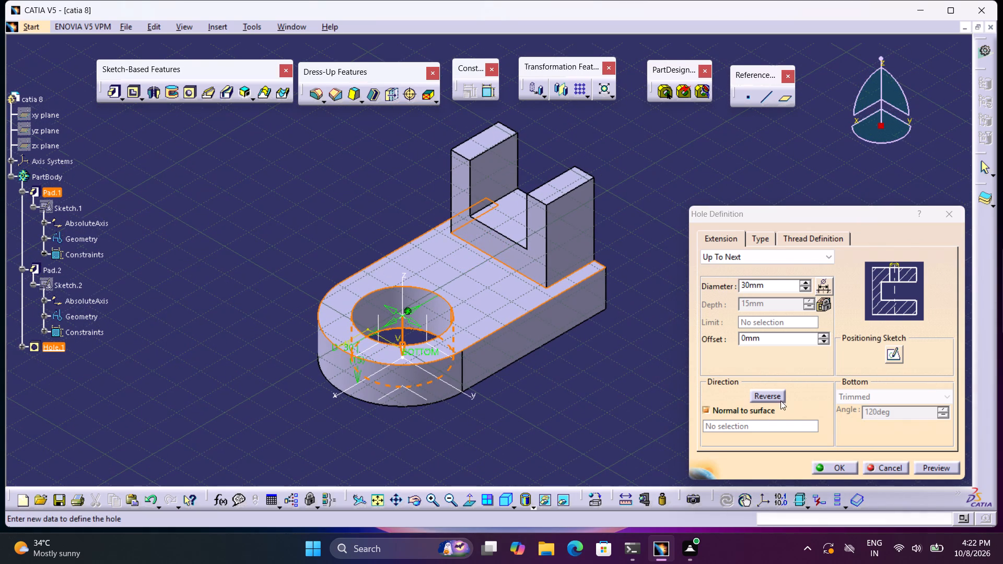
click(780, 397)
click(780, 397)
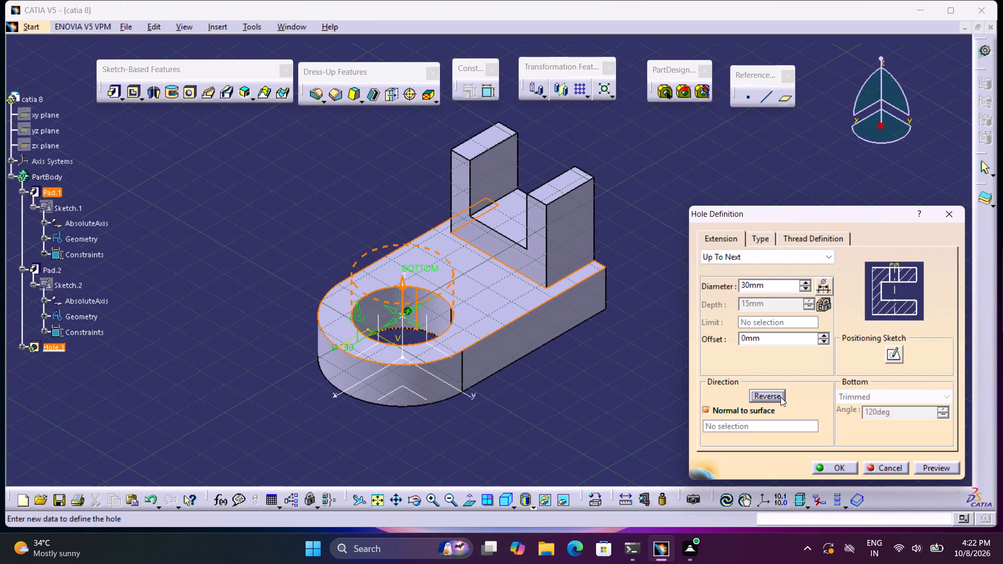
click(780, 397)
click(932, 472)
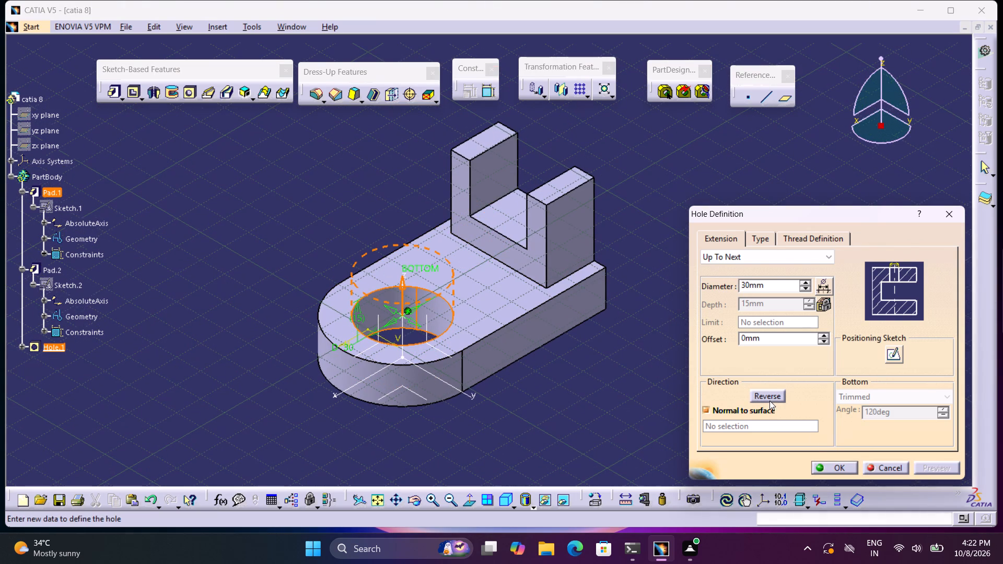
click(769, 400)
click(932, 469)
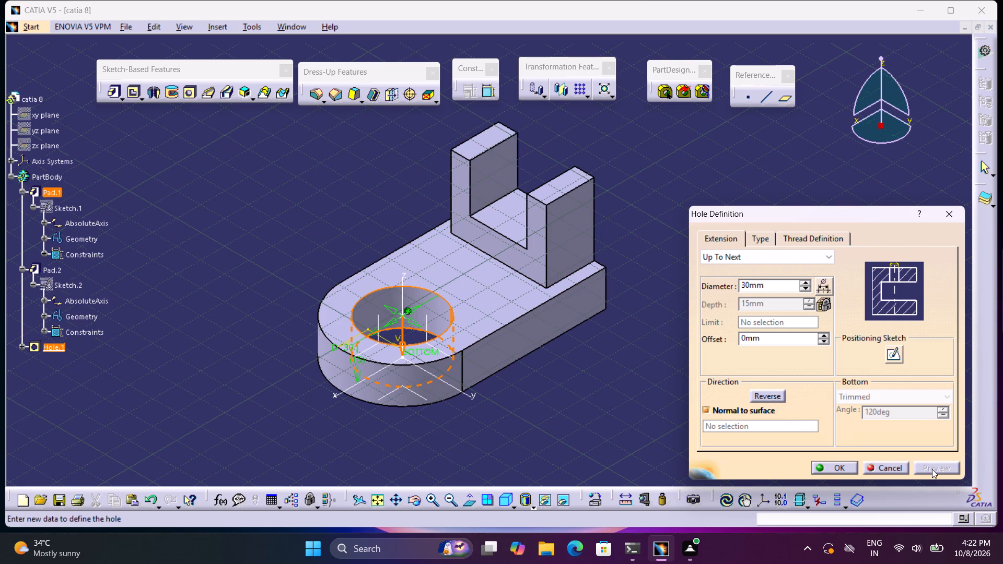
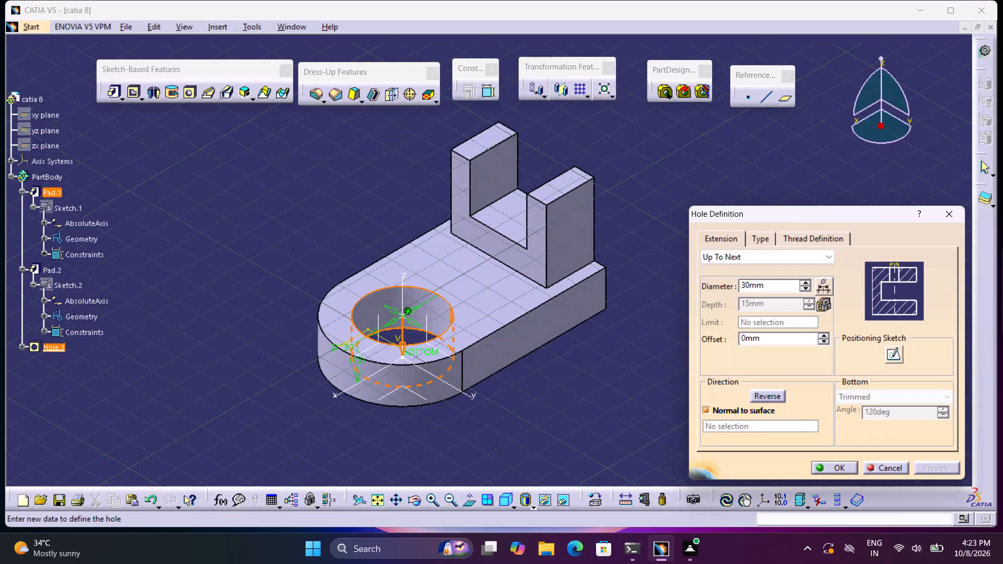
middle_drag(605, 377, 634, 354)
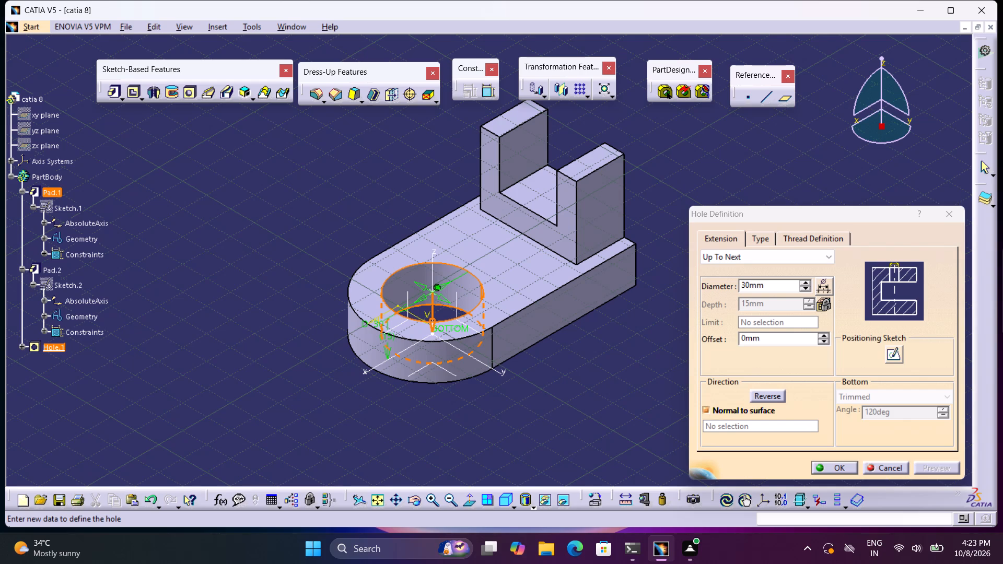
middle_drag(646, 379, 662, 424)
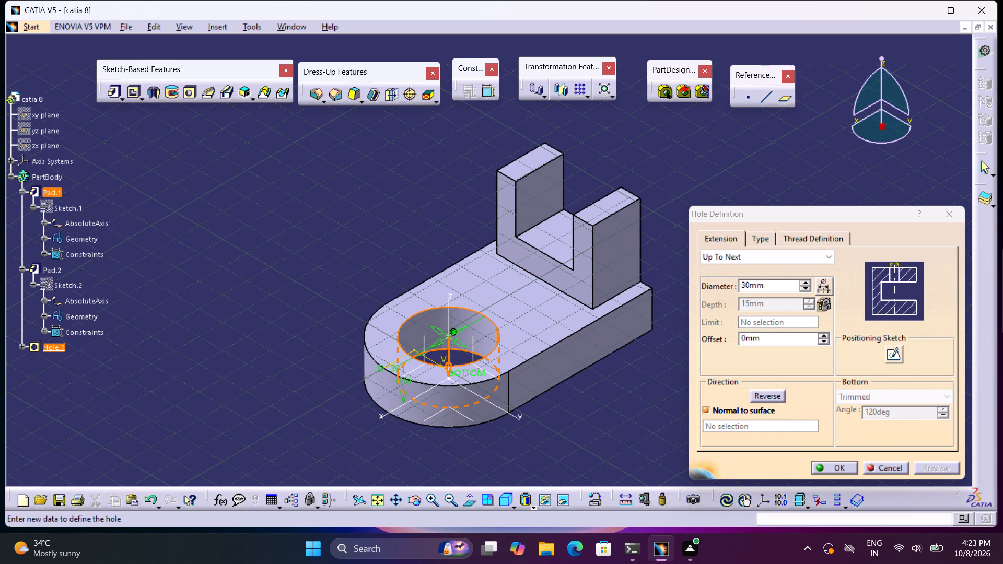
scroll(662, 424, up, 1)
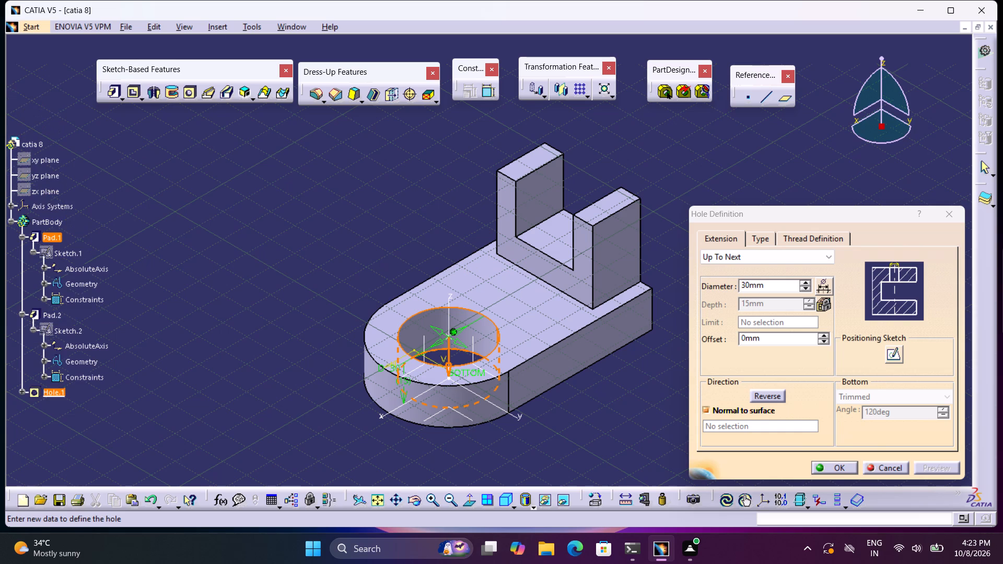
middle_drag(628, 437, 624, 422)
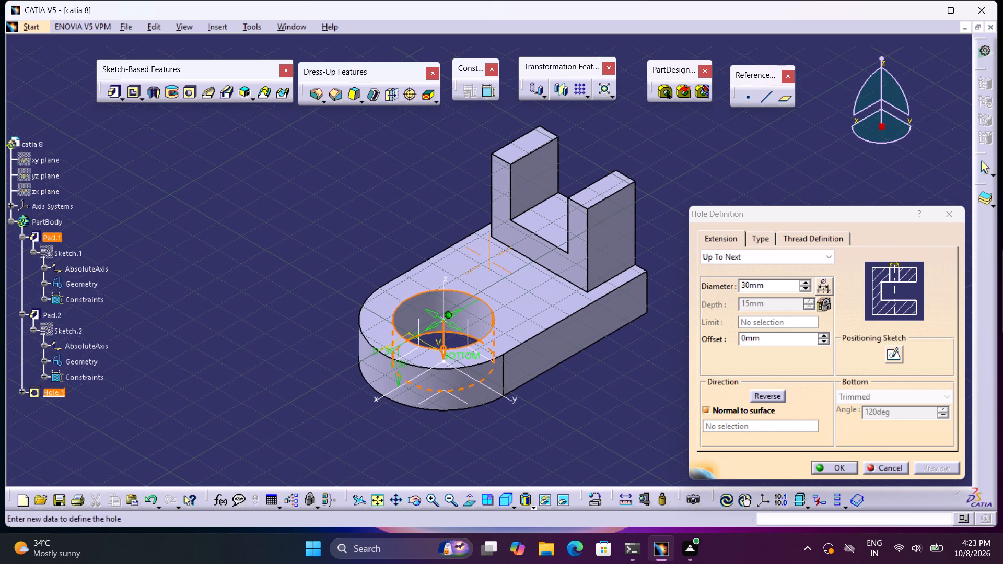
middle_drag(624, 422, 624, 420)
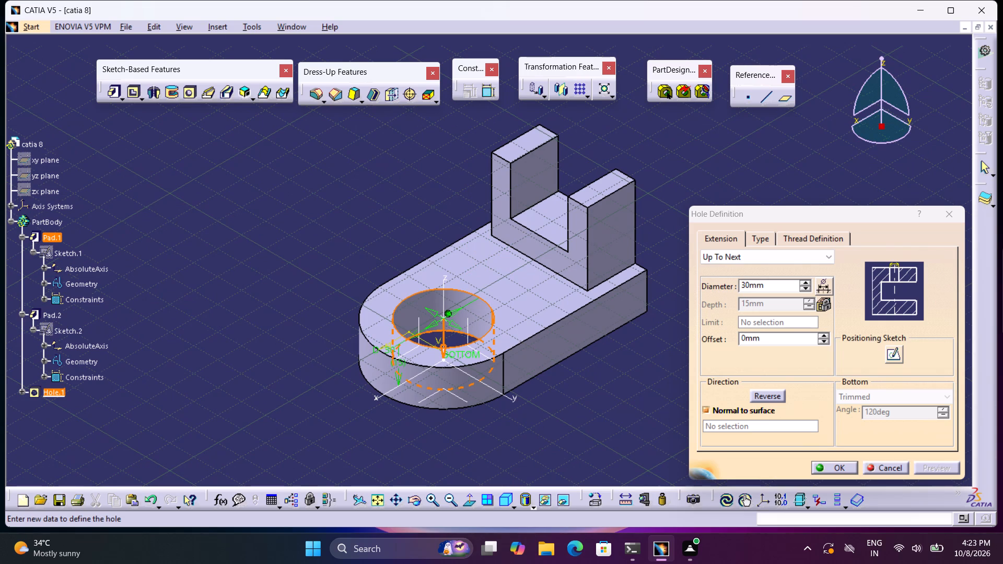
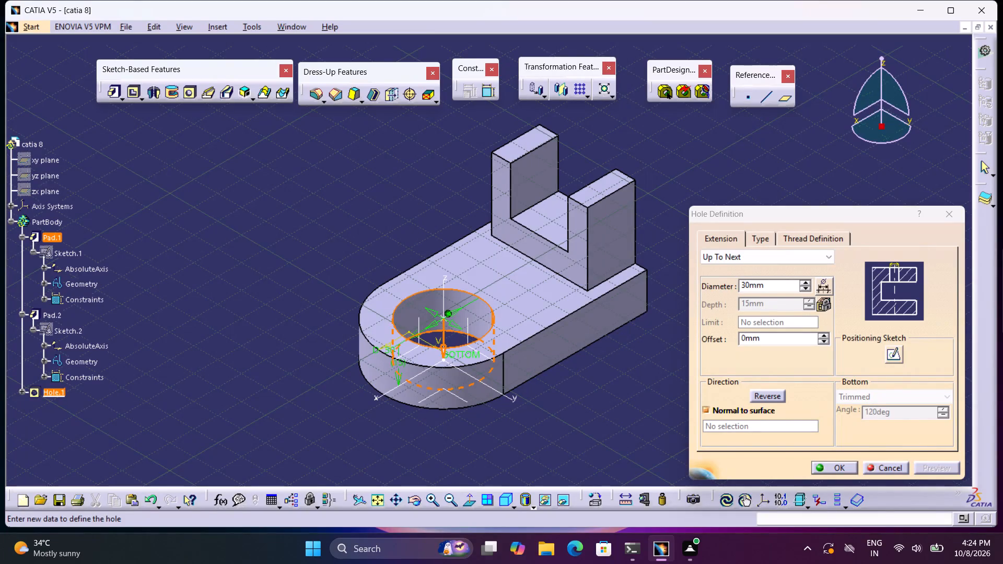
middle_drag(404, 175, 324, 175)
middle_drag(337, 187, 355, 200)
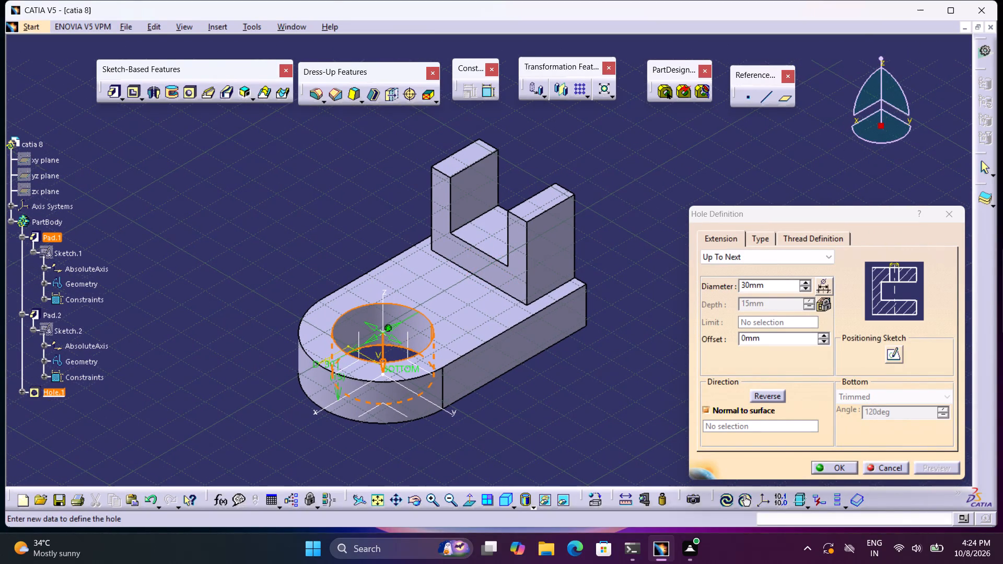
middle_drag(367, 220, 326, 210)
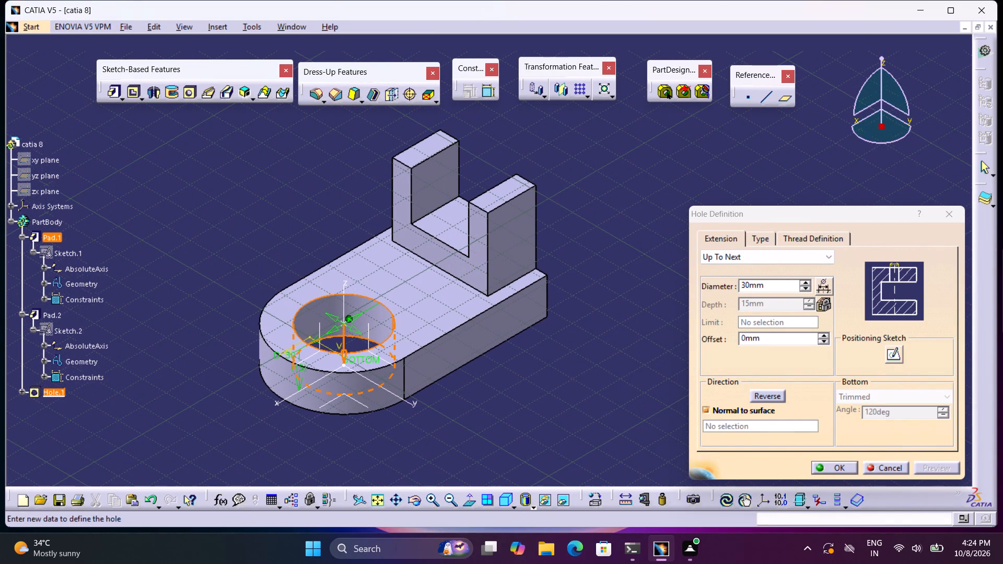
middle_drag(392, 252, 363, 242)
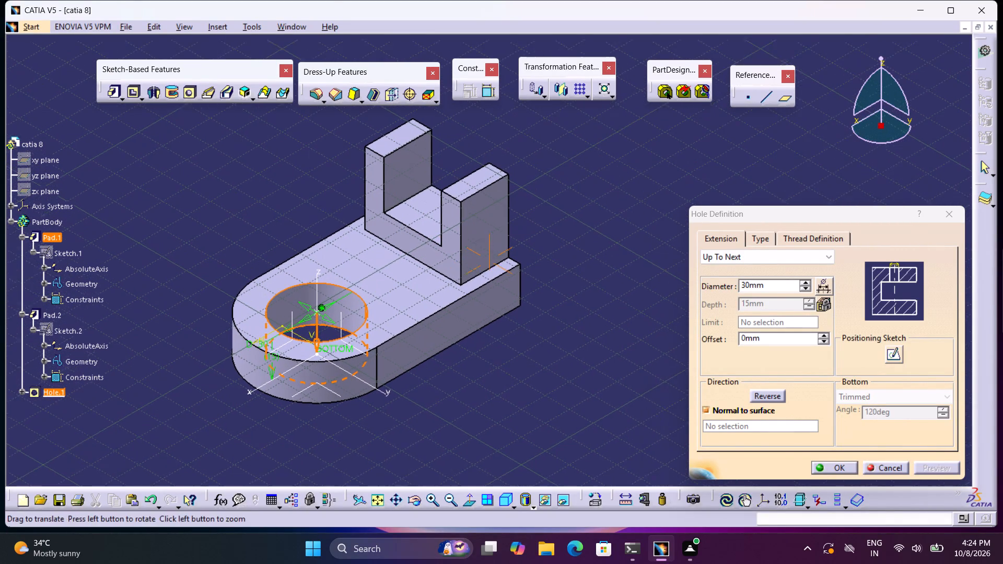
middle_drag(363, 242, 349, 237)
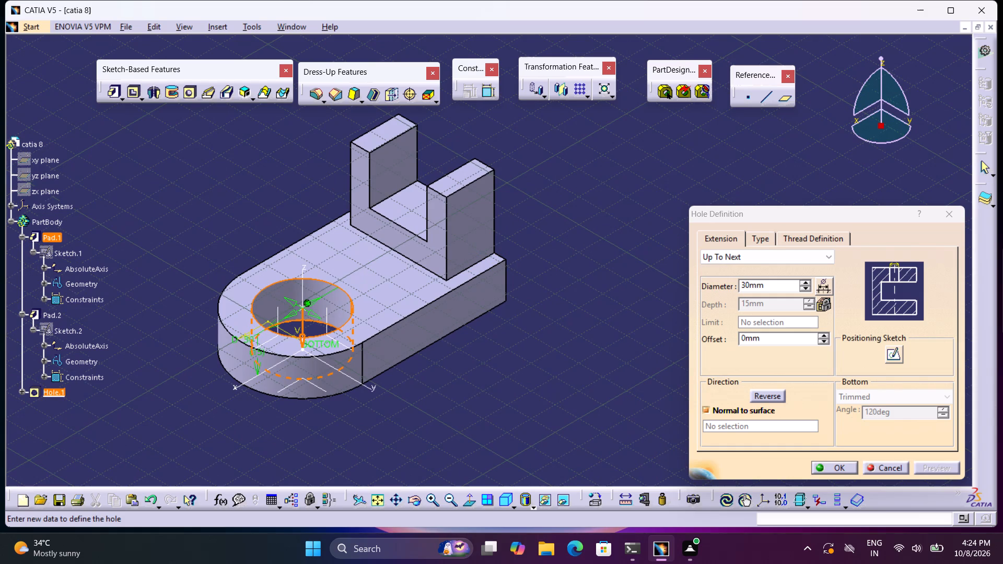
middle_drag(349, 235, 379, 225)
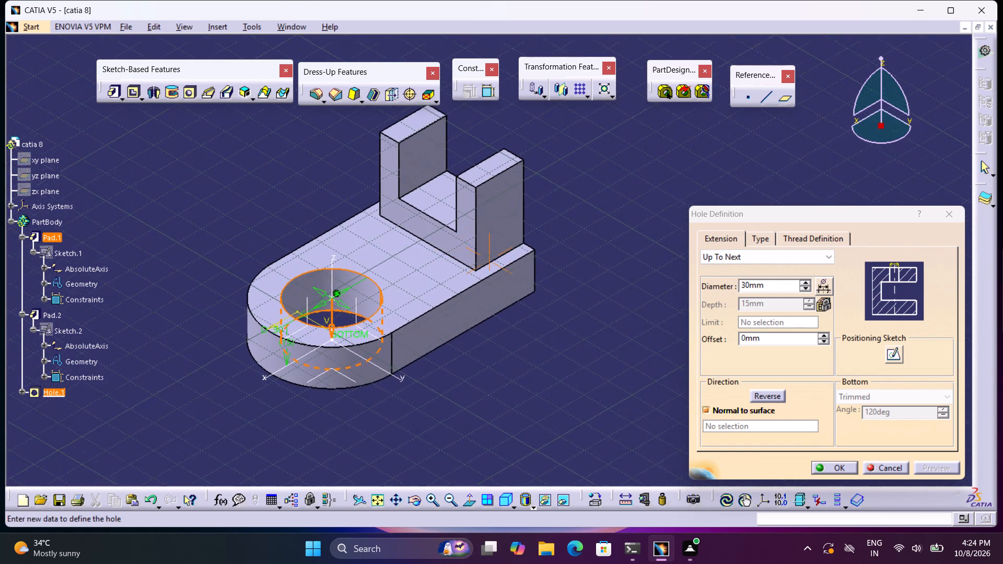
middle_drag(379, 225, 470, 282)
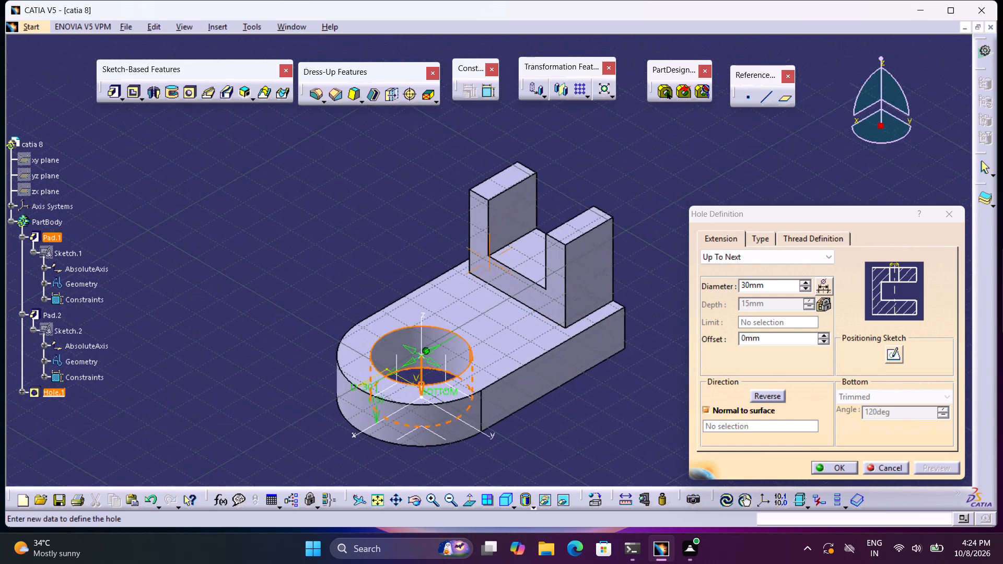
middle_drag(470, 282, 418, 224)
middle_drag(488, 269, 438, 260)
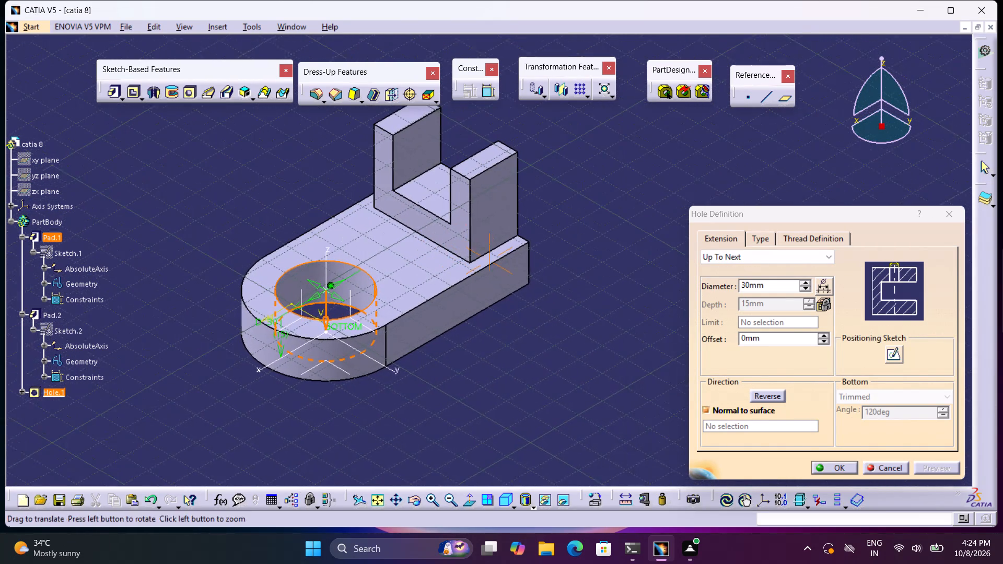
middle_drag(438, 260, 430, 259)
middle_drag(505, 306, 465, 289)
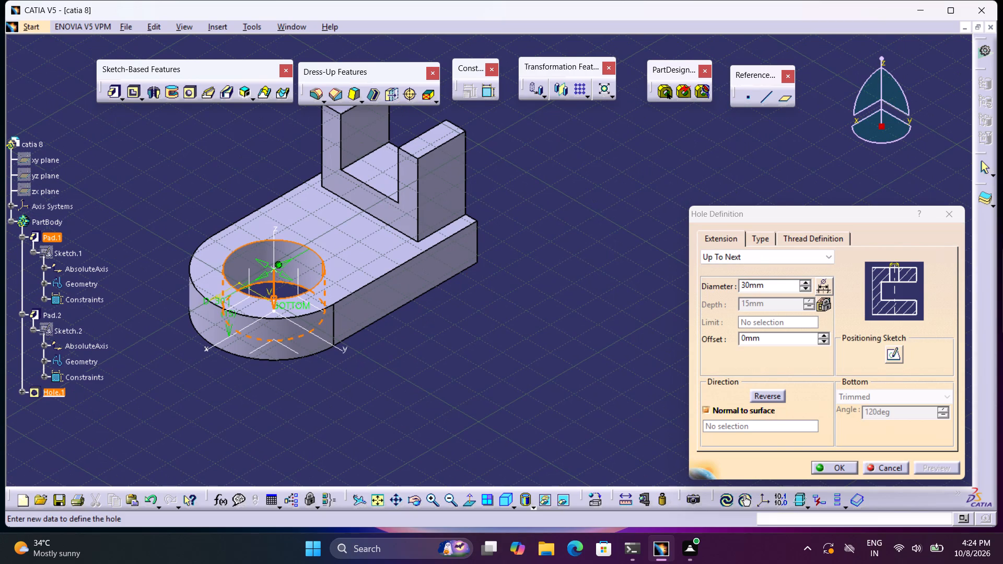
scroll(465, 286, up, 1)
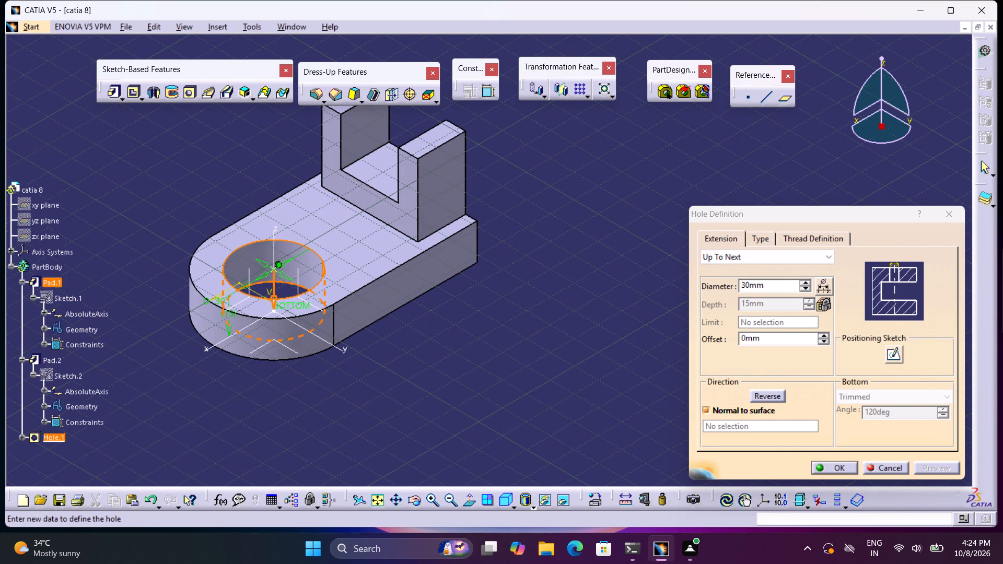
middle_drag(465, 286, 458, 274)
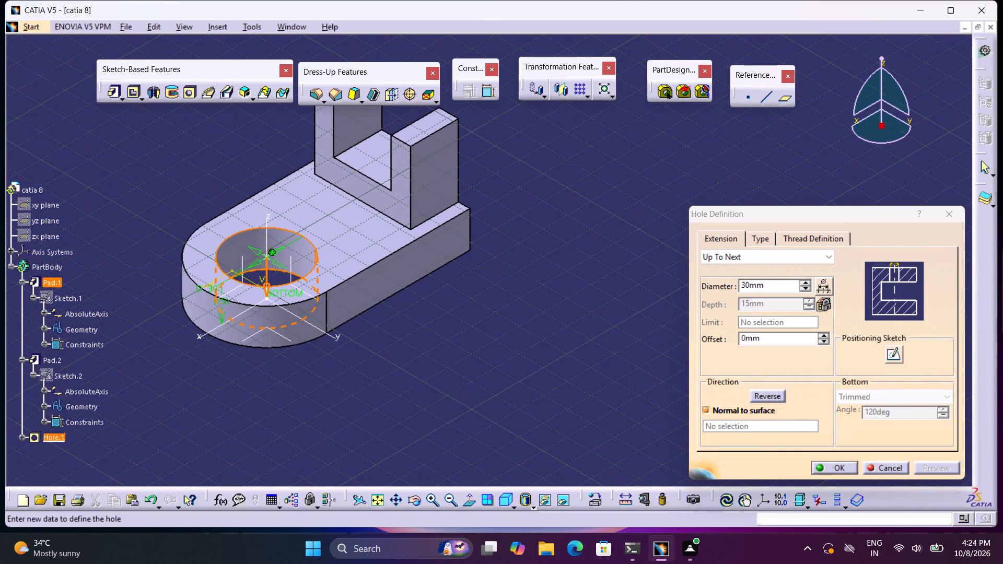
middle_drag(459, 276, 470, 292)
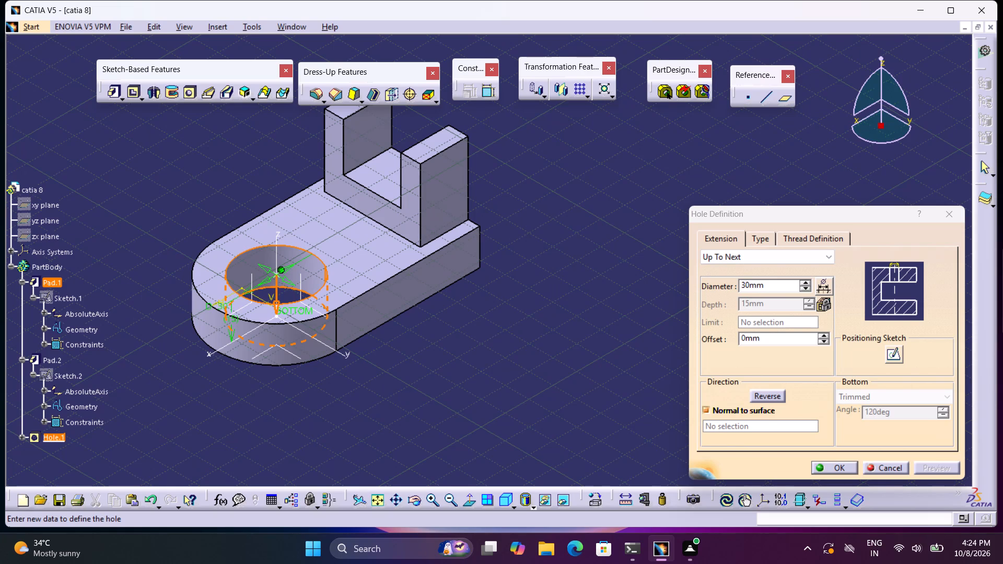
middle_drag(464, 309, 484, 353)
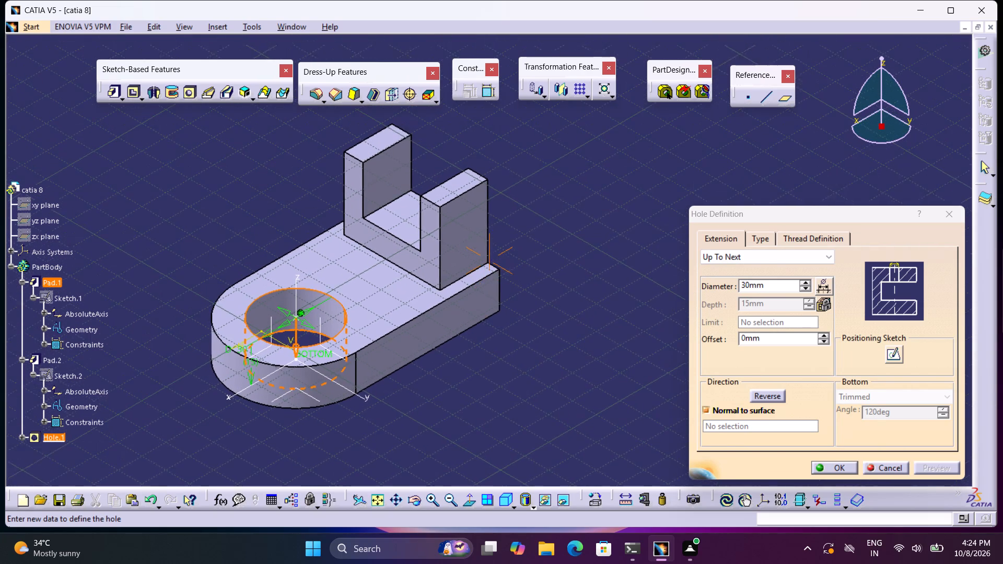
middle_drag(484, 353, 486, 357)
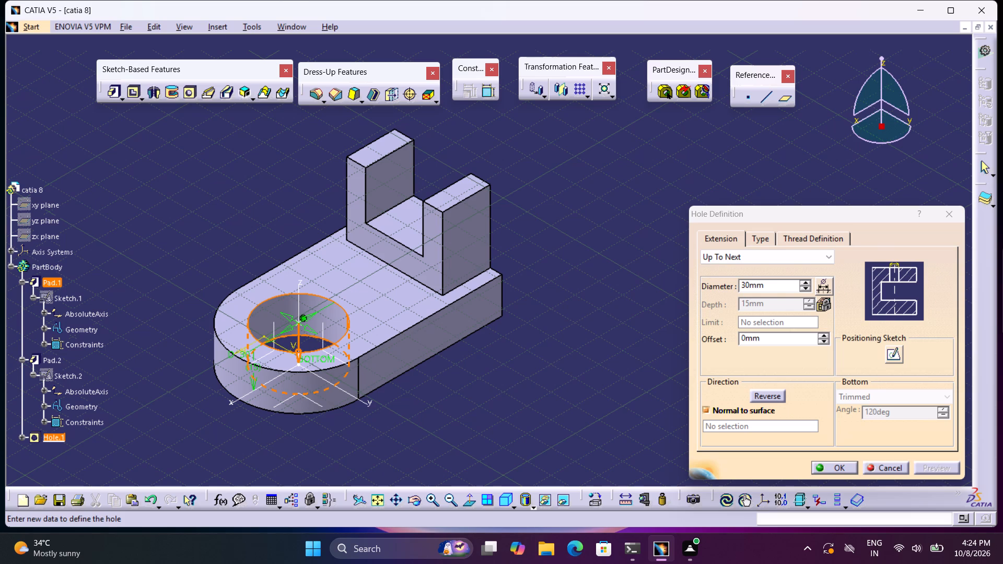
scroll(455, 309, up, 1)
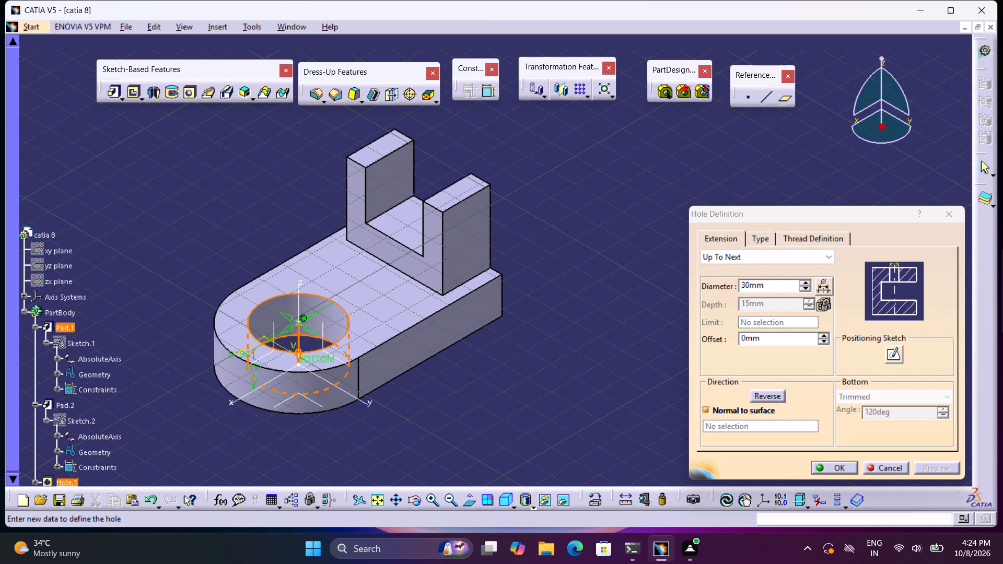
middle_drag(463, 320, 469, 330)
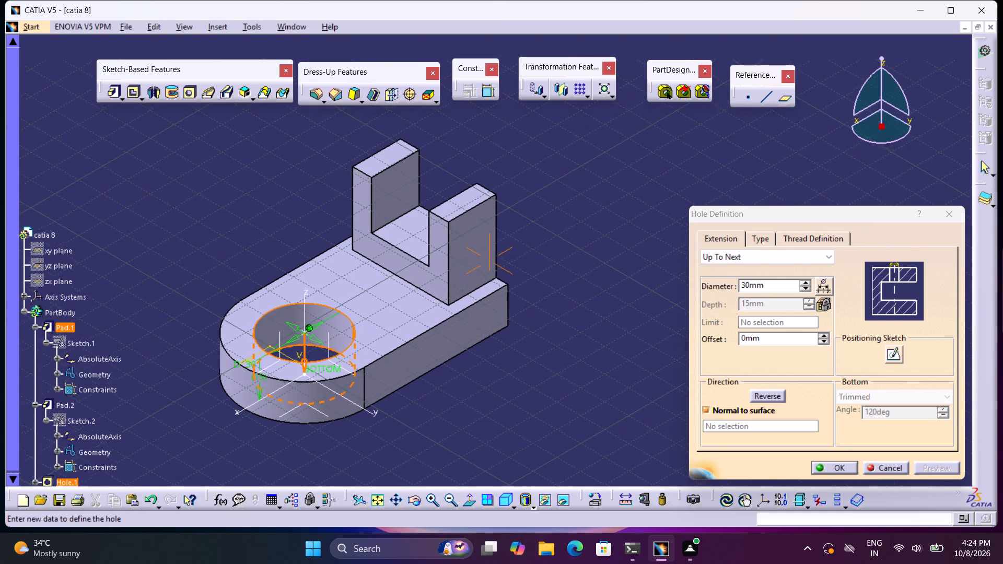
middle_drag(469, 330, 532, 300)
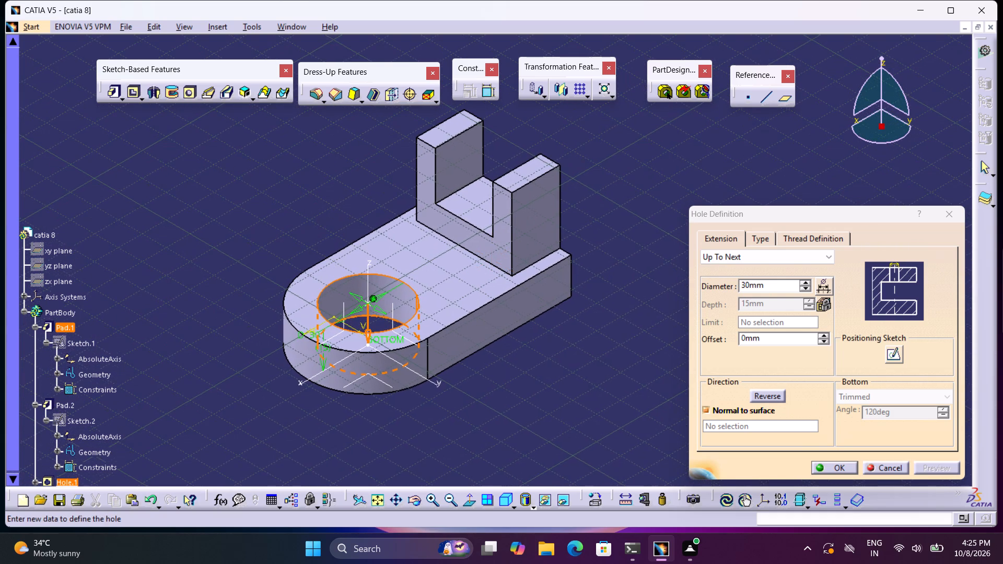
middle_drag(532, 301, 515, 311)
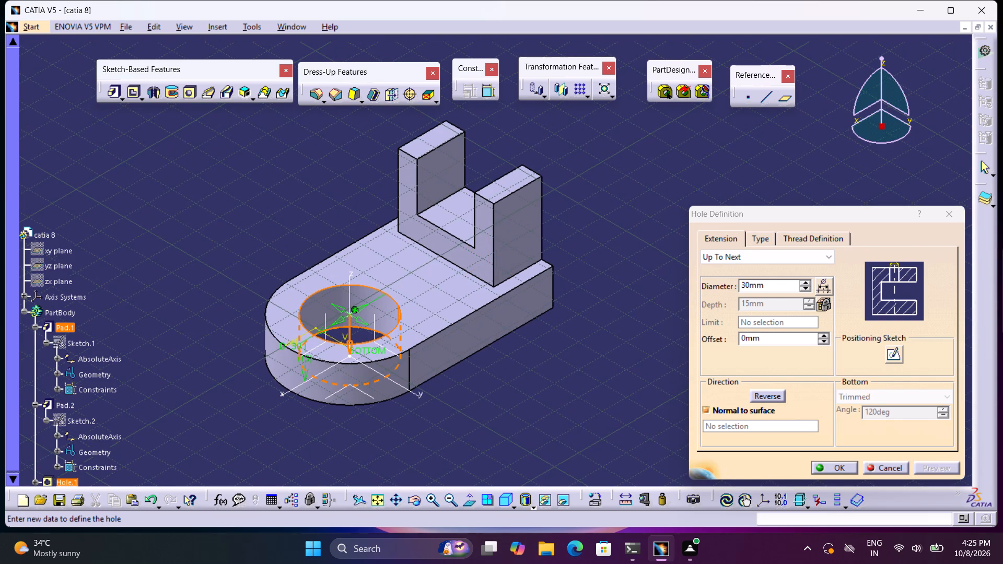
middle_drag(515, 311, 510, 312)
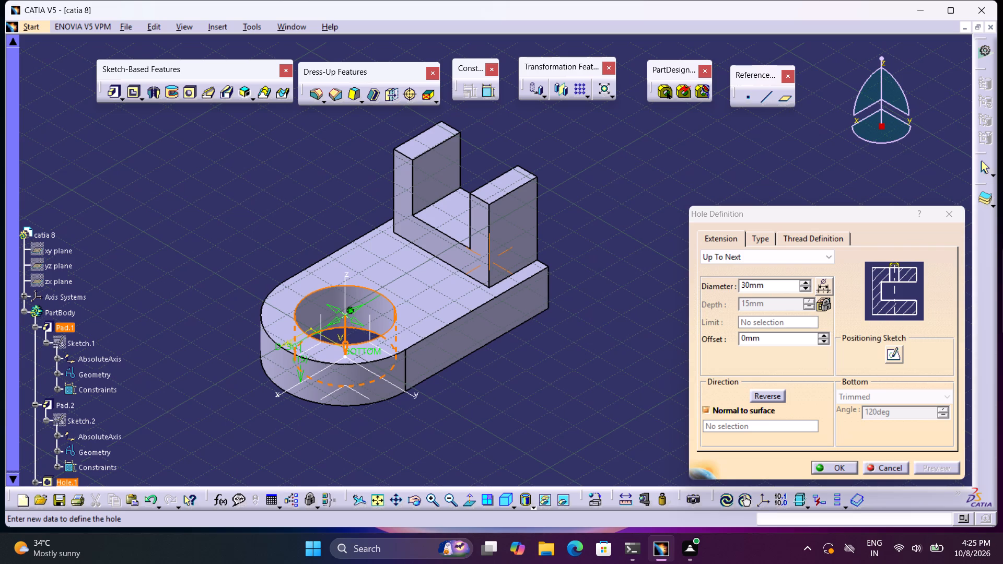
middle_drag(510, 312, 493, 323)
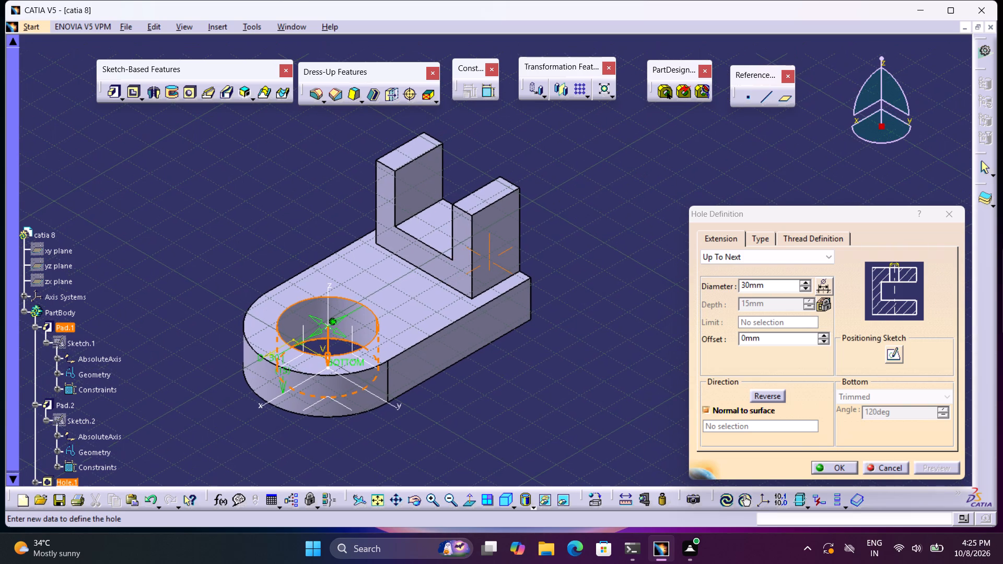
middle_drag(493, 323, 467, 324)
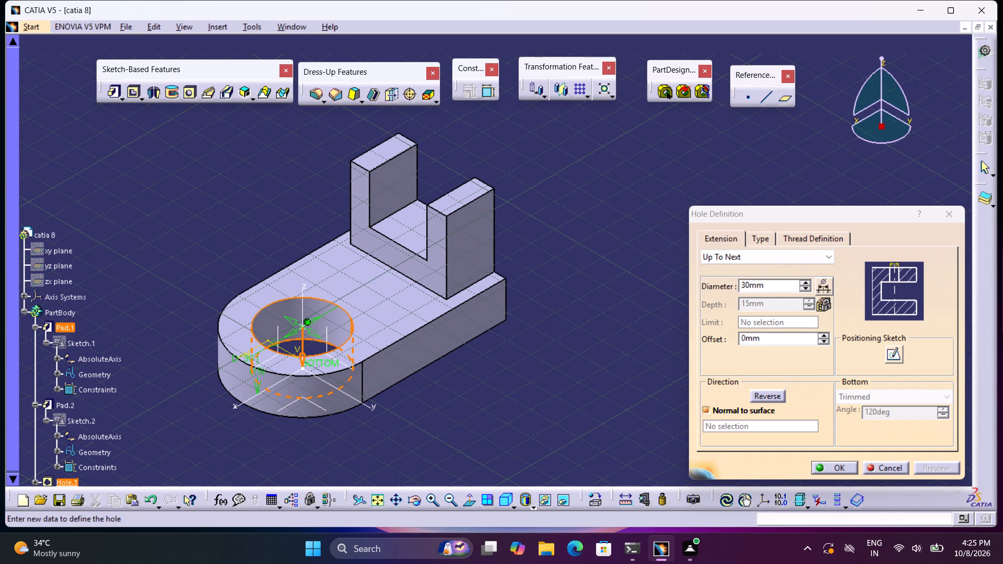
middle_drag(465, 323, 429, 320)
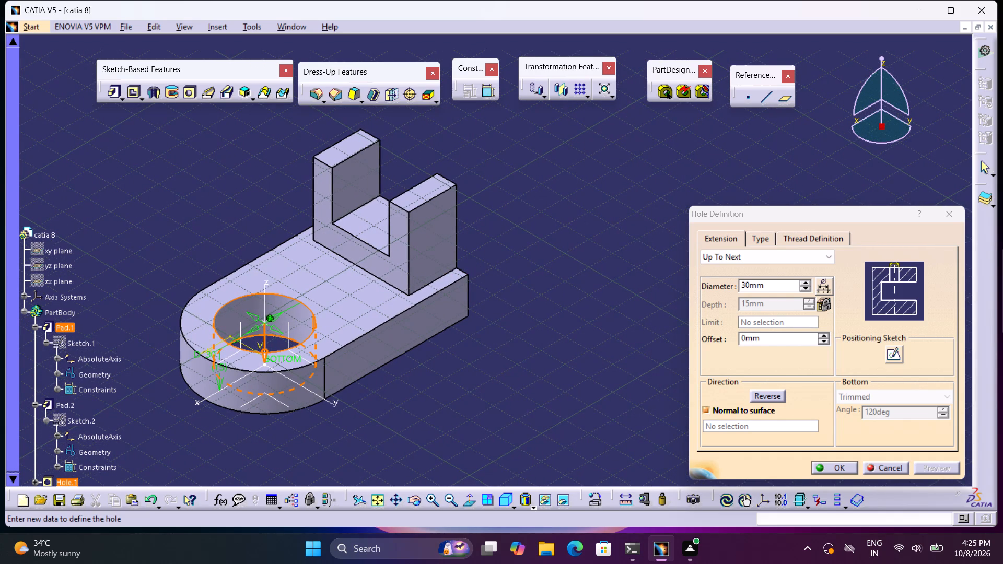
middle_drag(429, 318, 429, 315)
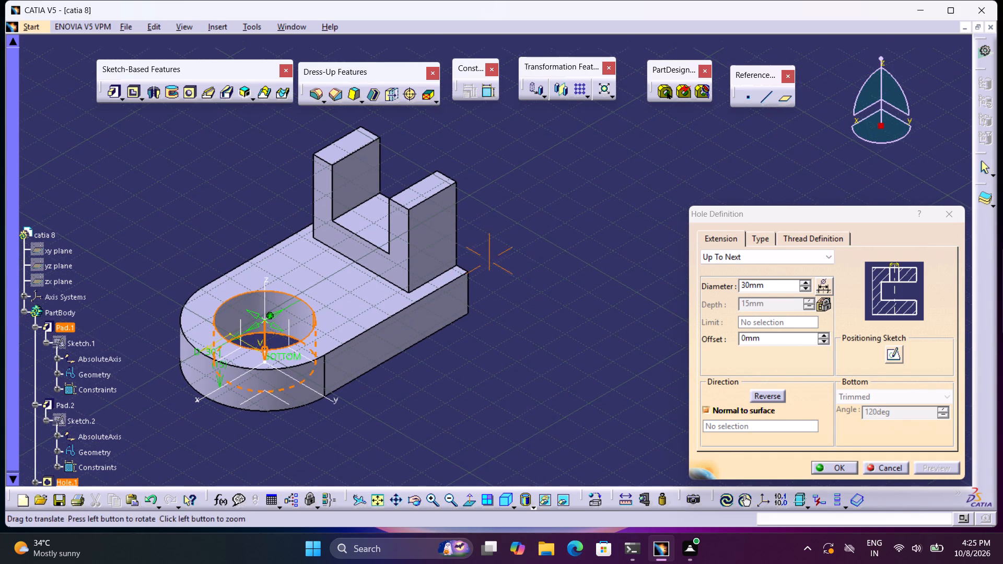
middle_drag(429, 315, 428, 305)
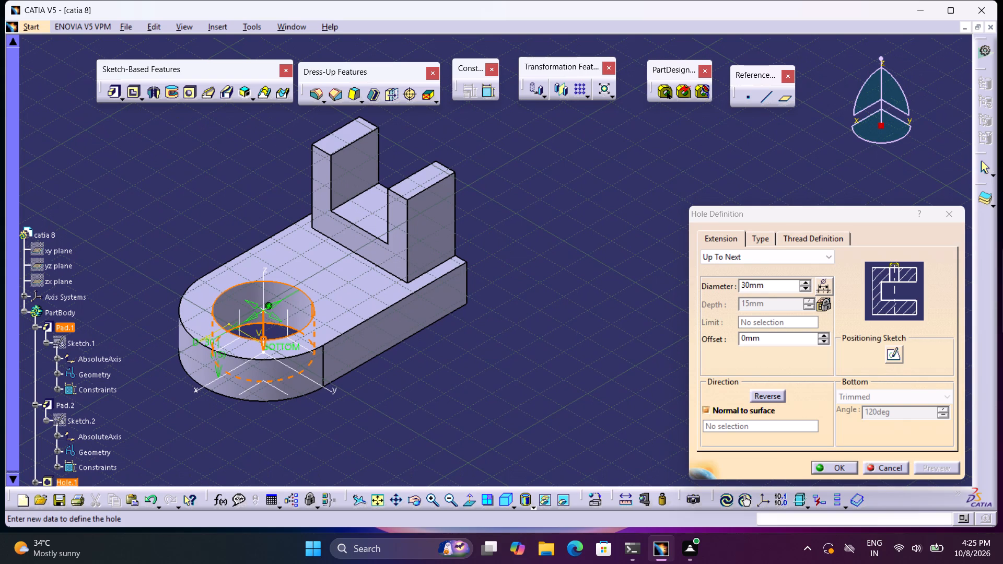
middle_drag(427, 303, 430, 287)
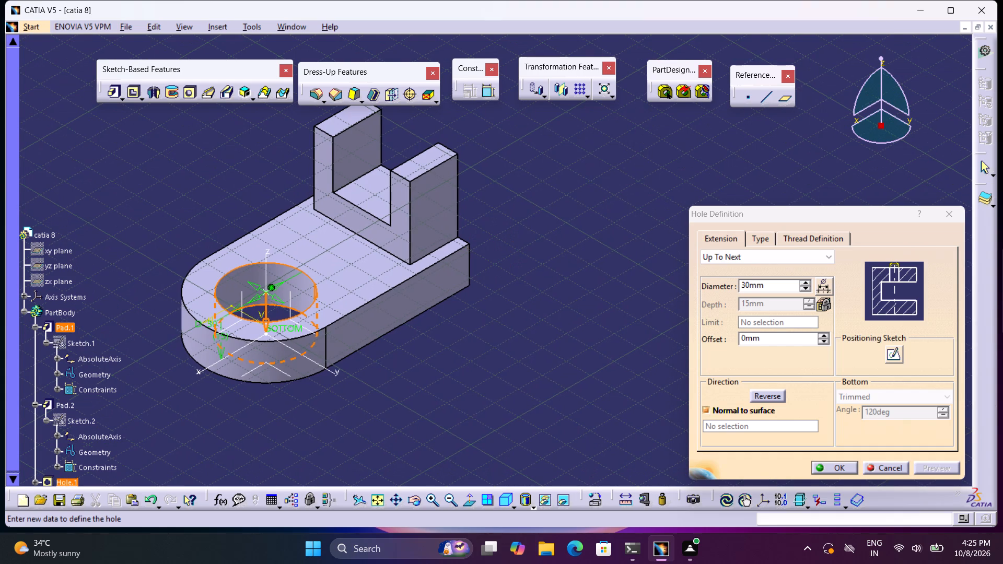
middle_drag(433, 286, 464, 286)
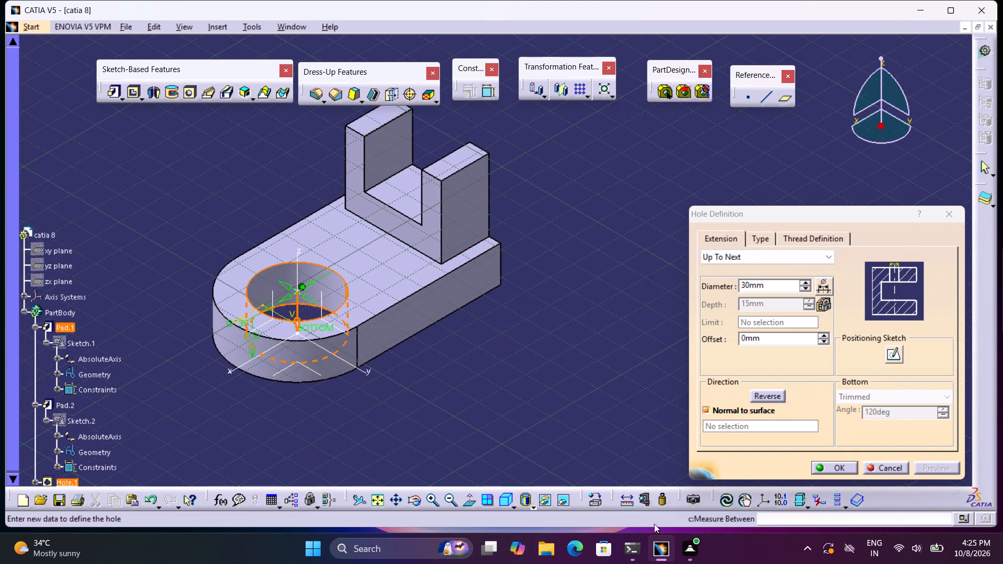
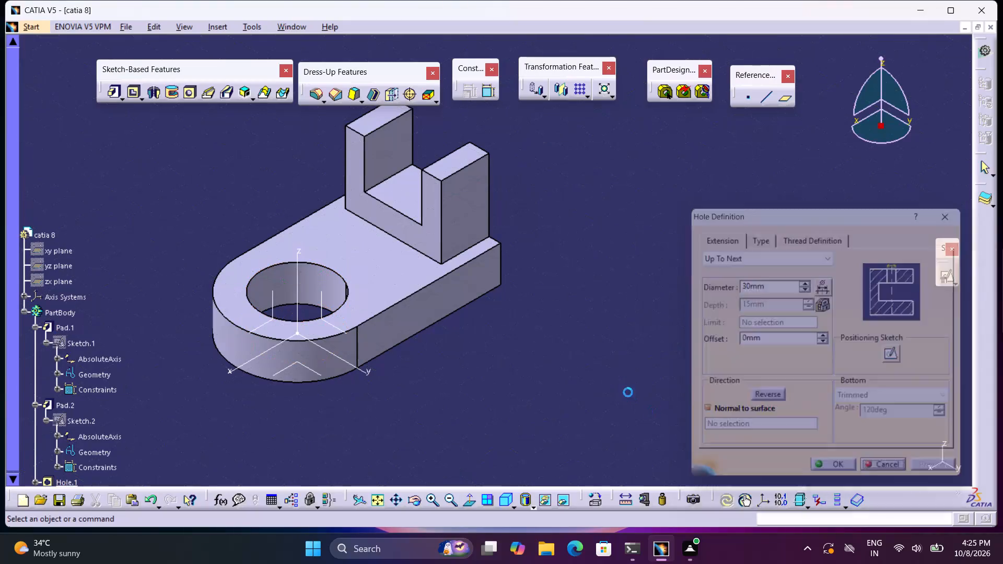
Save the part to the Desktop as a CATPart file named catia 8.
drag(591, 363, 632, 381)
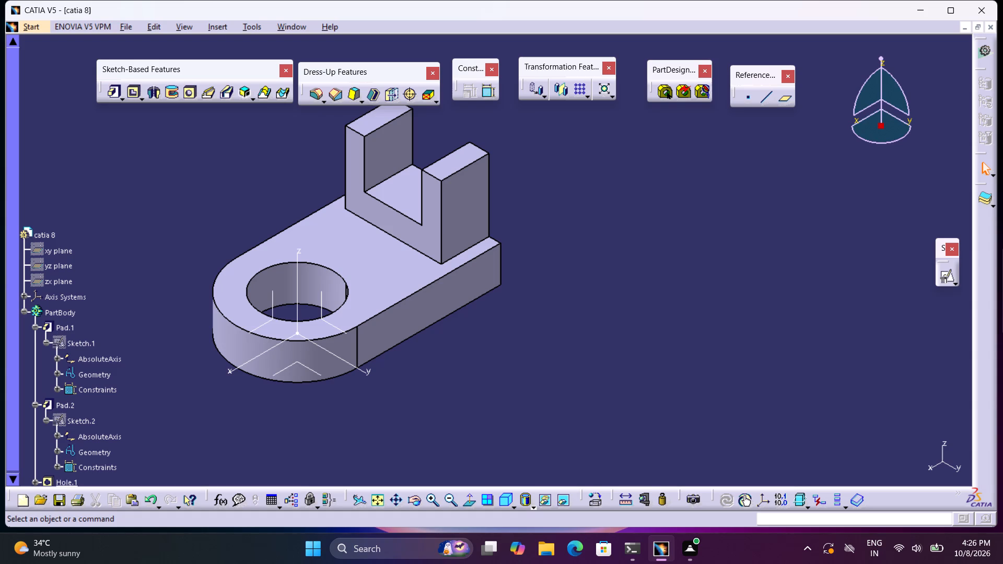
click(61, 499)
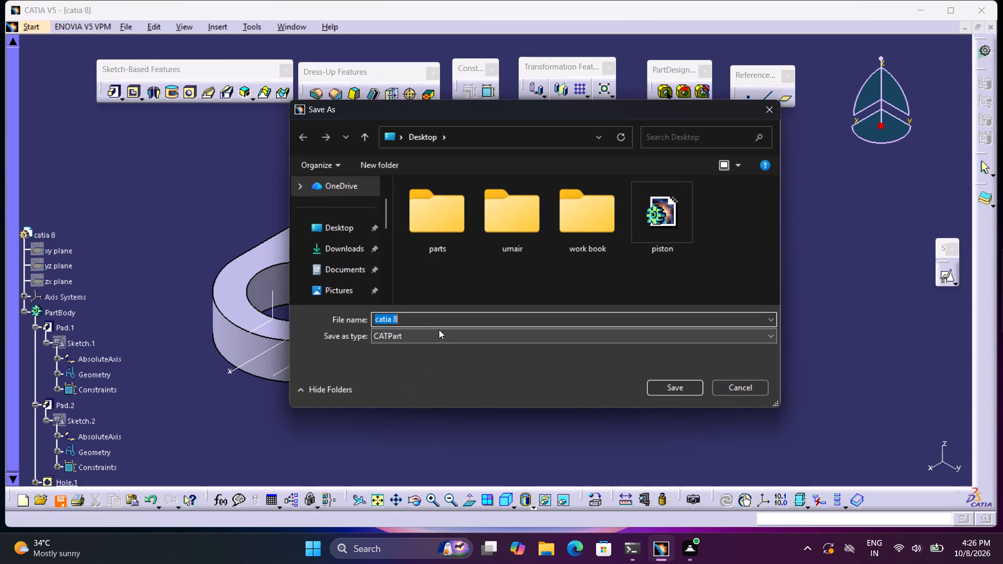
click(334, 236)
click(666, 388)
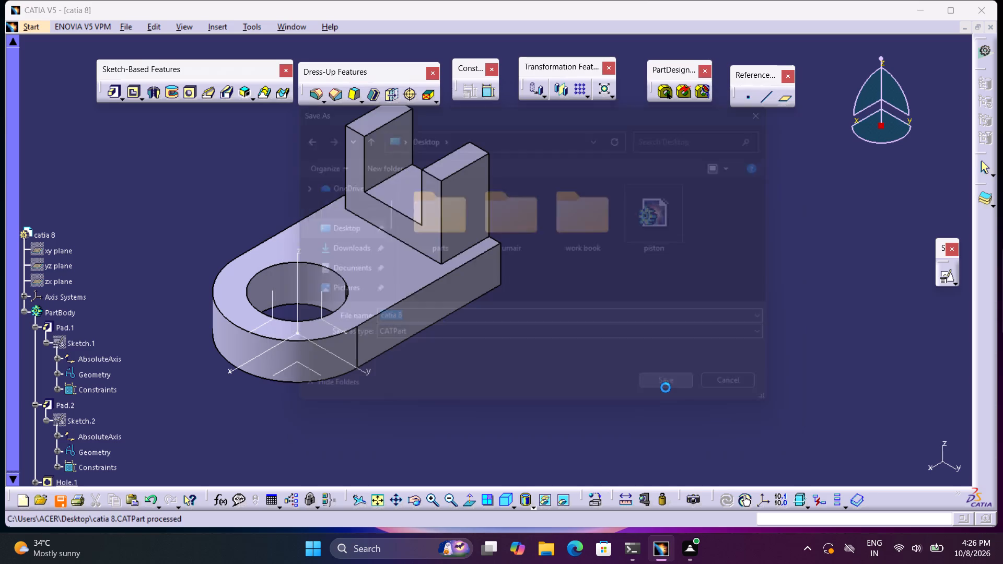
Print the part with Microsoft Print to PDF, saving the output to the Desktop as catia 8.
key(ctrl+p)
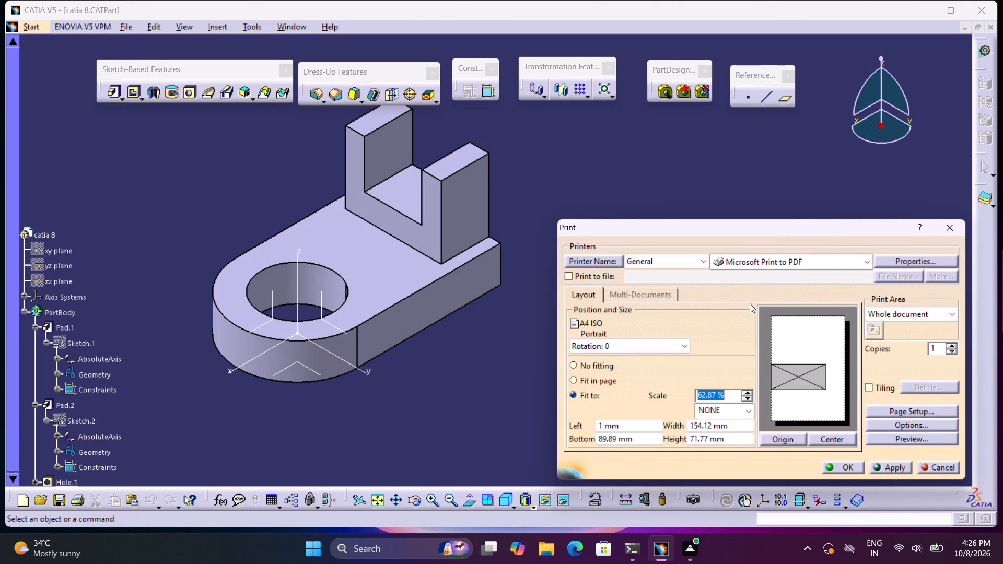
click(900, 468)
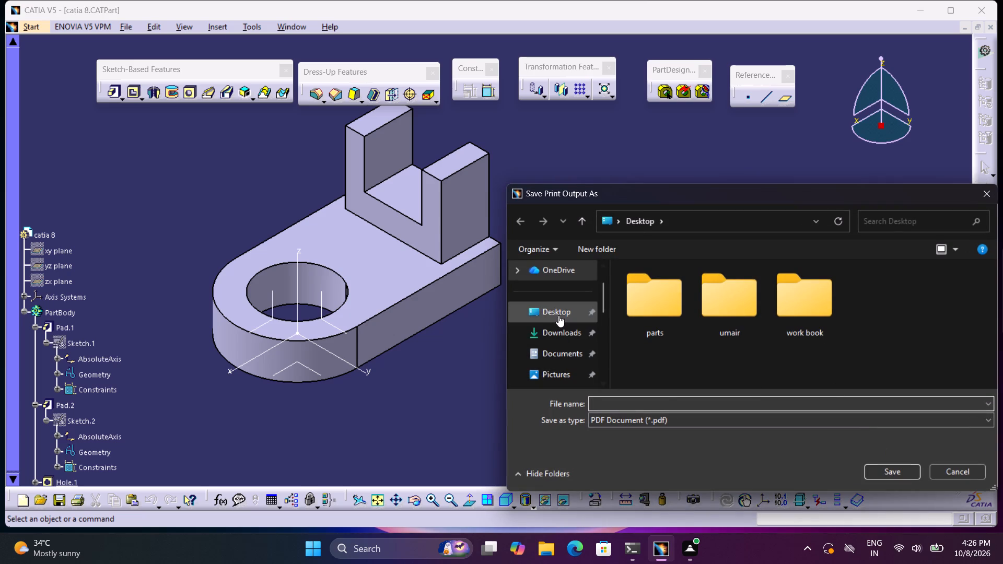
click(558, 314)
click(679, 403)
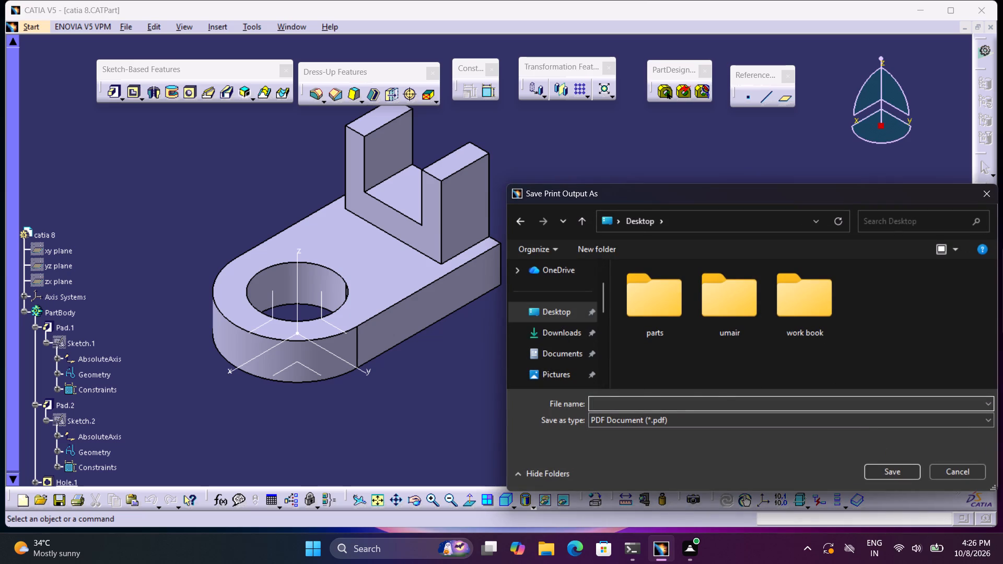
text(cai)
key(BackSpace)
text(tia)
key(space)
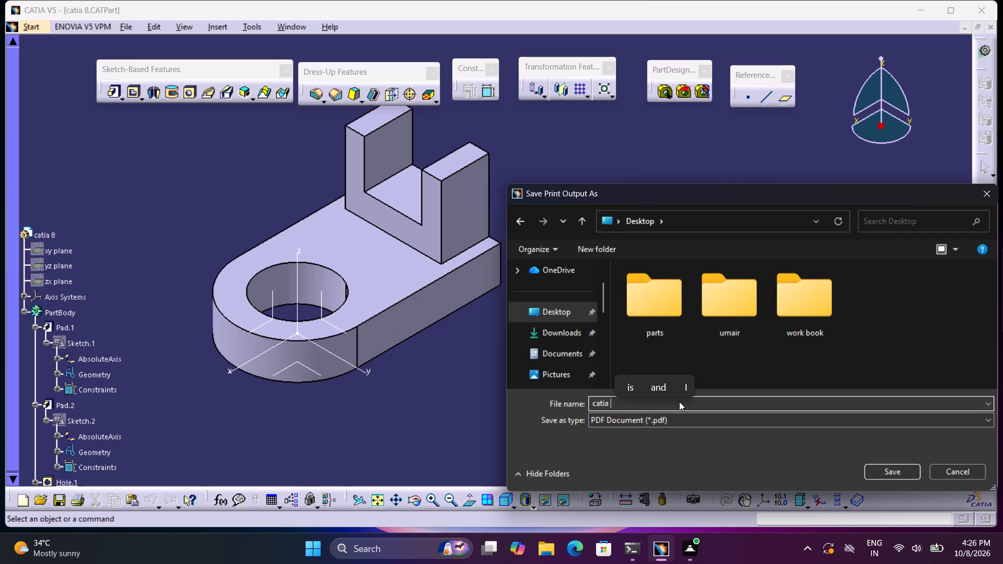
key(8)
click(884, 466)
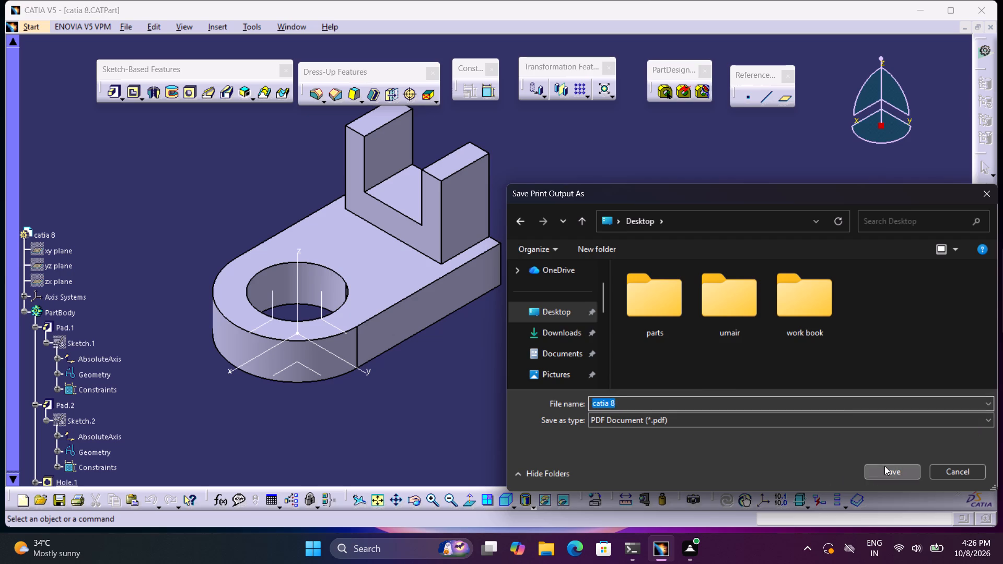
click(855, 470)
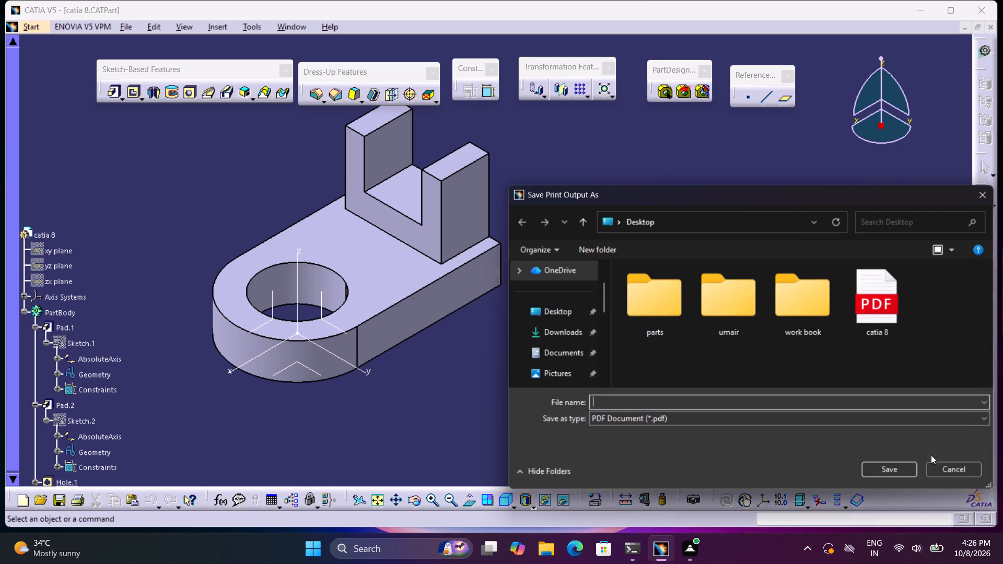
click(955, 468)
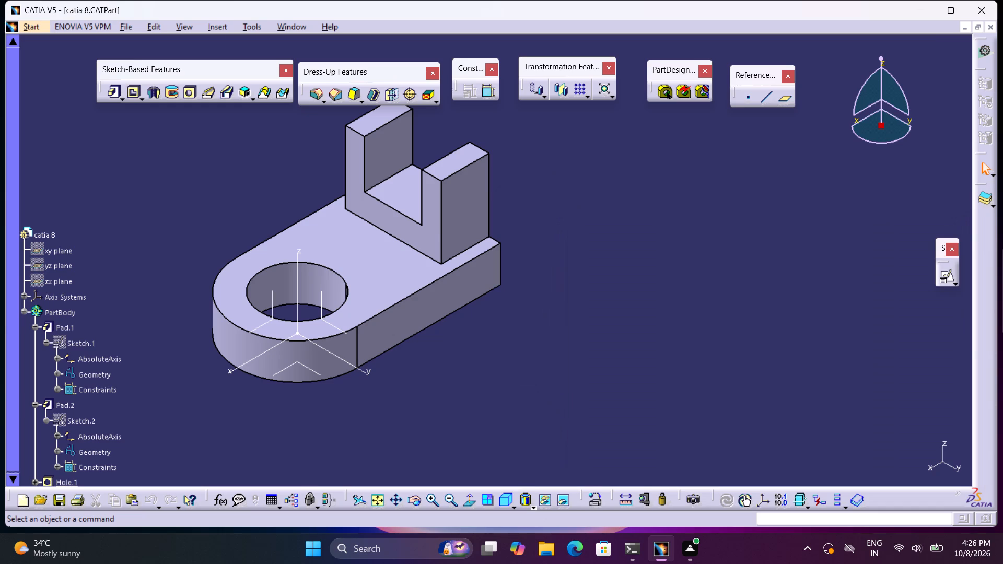
Close the catia 8 part document.
click(989, 28)
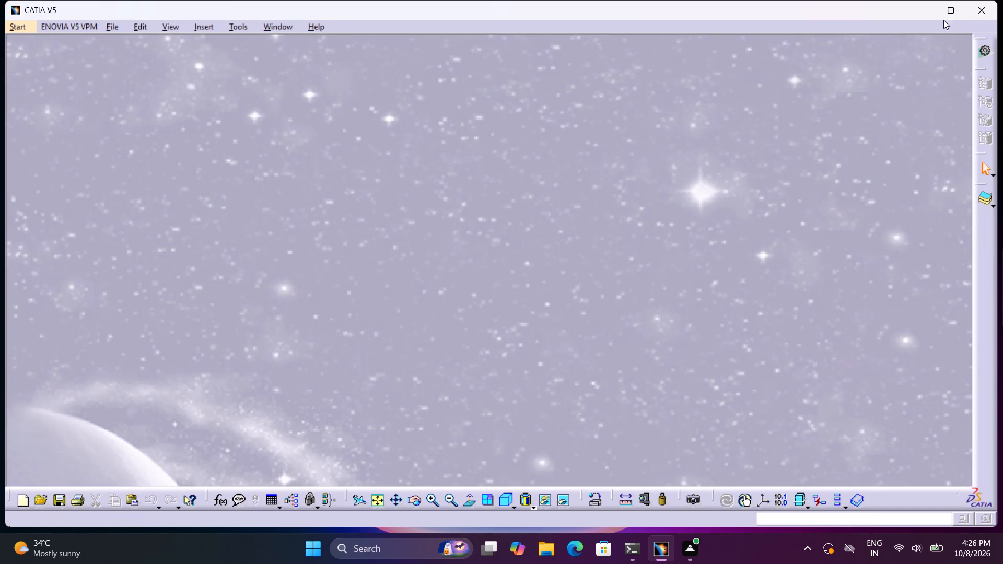